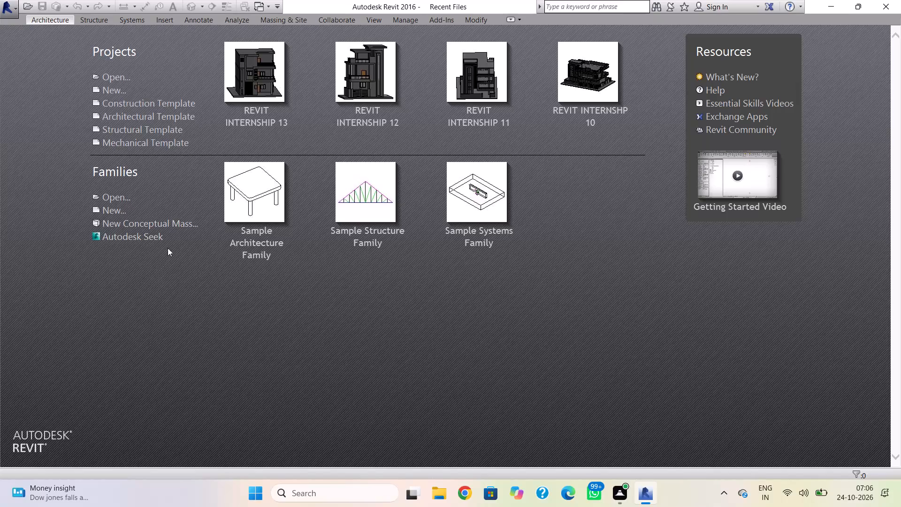
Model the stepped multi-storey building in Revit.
Start a new project from the Architectural Template.
{"action": "left_click", "coordinate": [176, 117]}
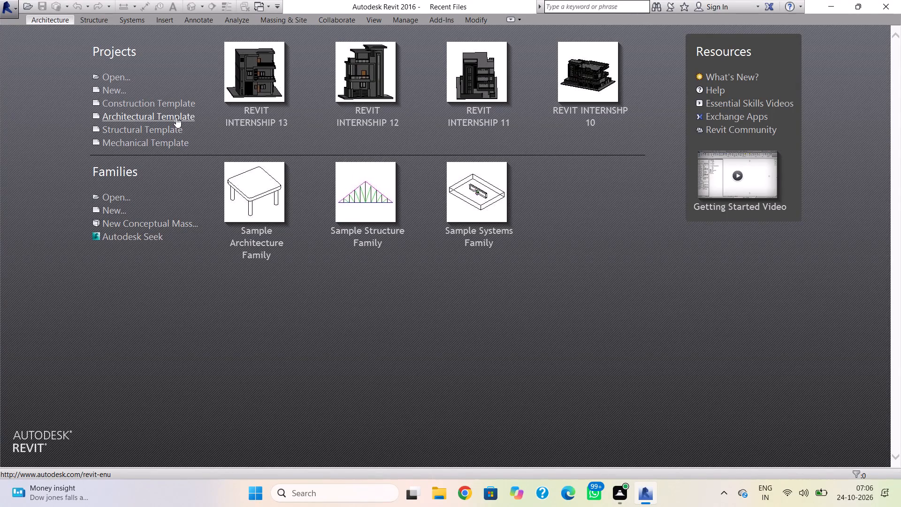
{"action": "left_click", "coordinate": [176, 117]}
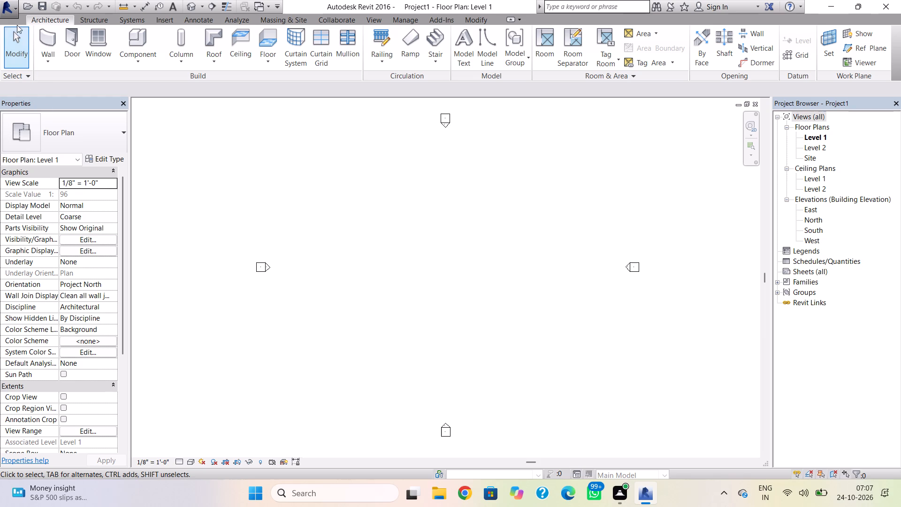
Draw a rectangle of Generic - 8" walls about 44' by 40' on the Level 1 floor plan.
{"action": "left_click", "coordinate": [37, 47]}
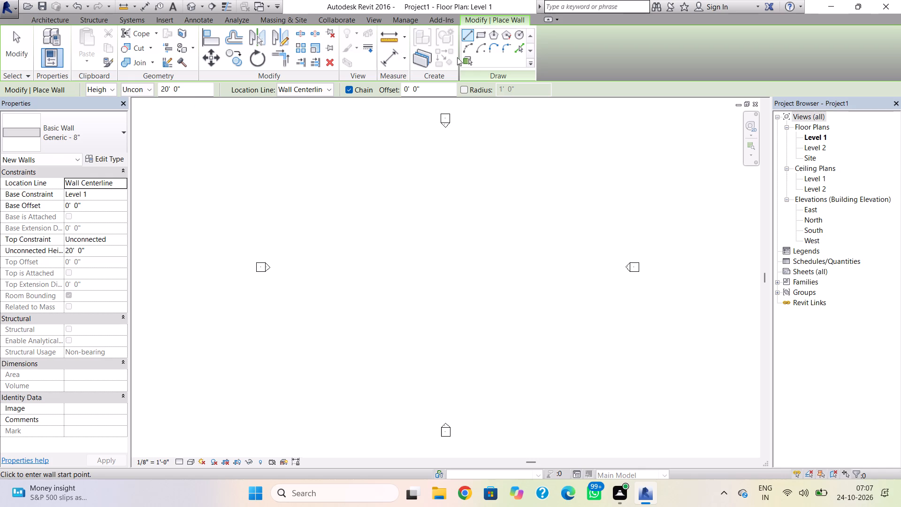
{"action": "left_click", "coordinate": [478, 40]}
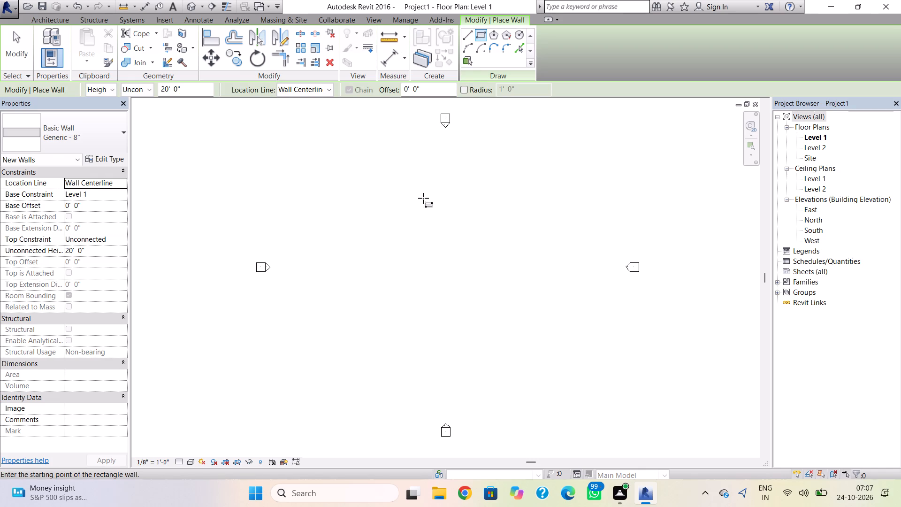
{"action": "left_click", "coordinate": [369, 199]}
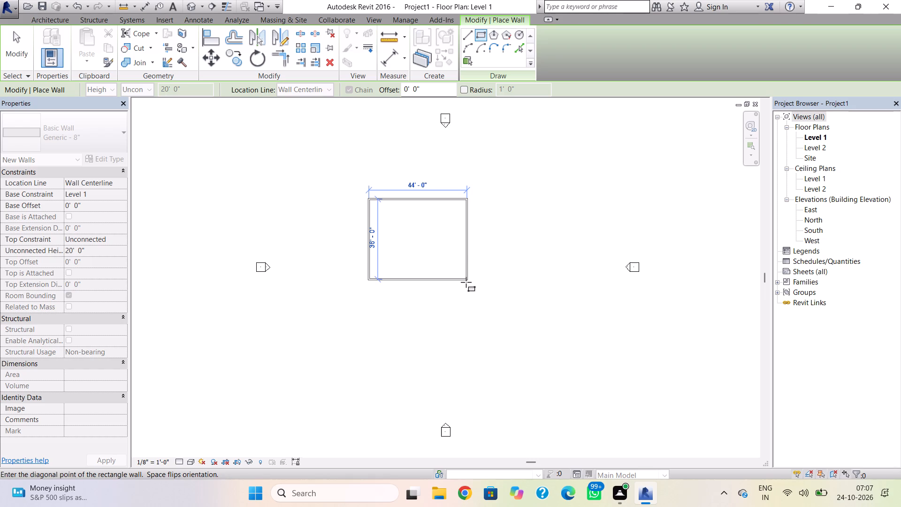
{"action": "left_click", "coordinate": [467, 284]}
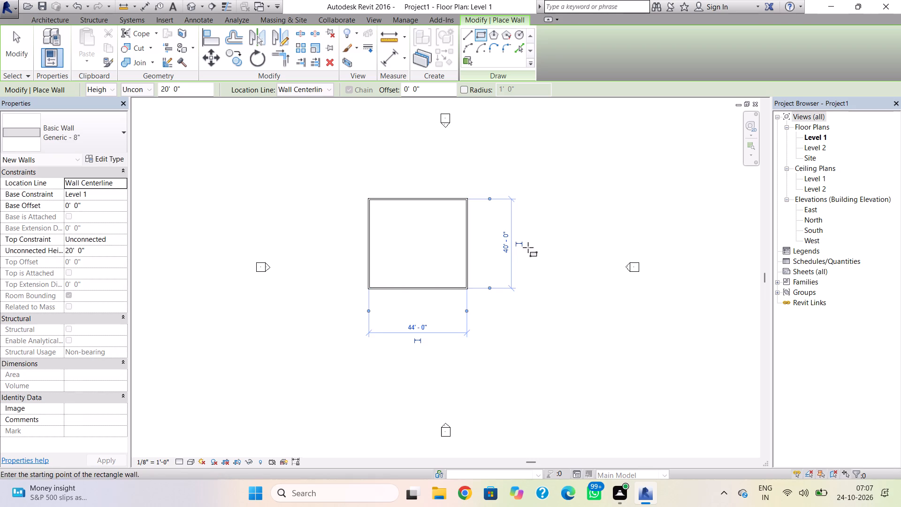
{"action": "key", "text": "Escape"}
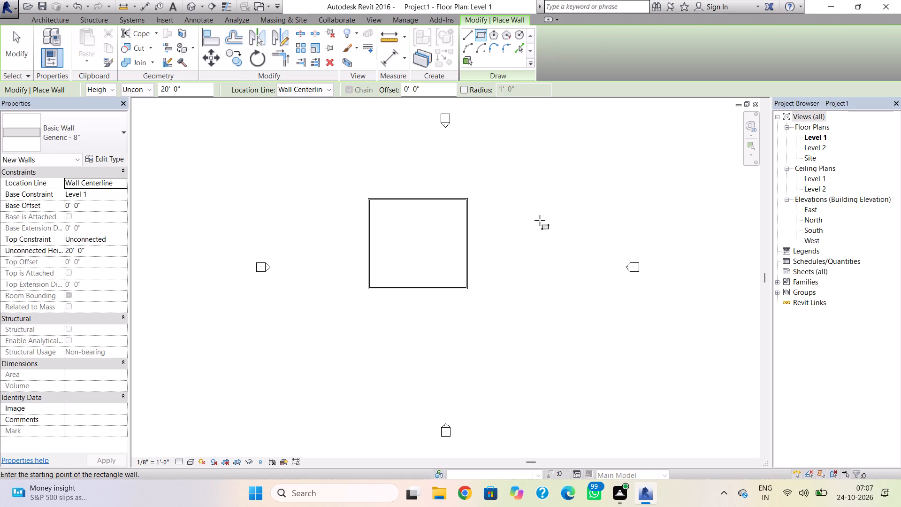
{"action": "key", "text": "Escape"}
Set the unconnected height of all four rectangle walls to 12'.
{"action": "left_click_drag", "start_coordinate": [519, 191], "coordinate": [329, 334]}
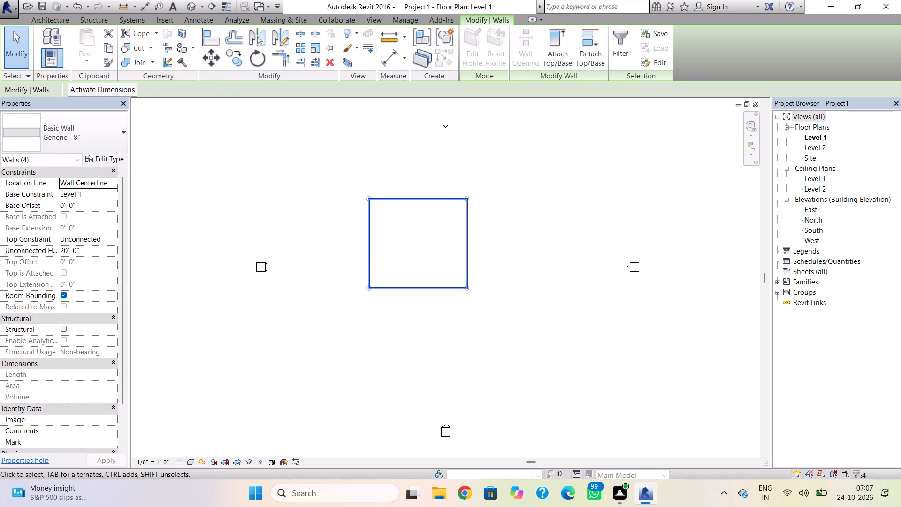
{"action": "left_click", "coordinate": [87, 251]}
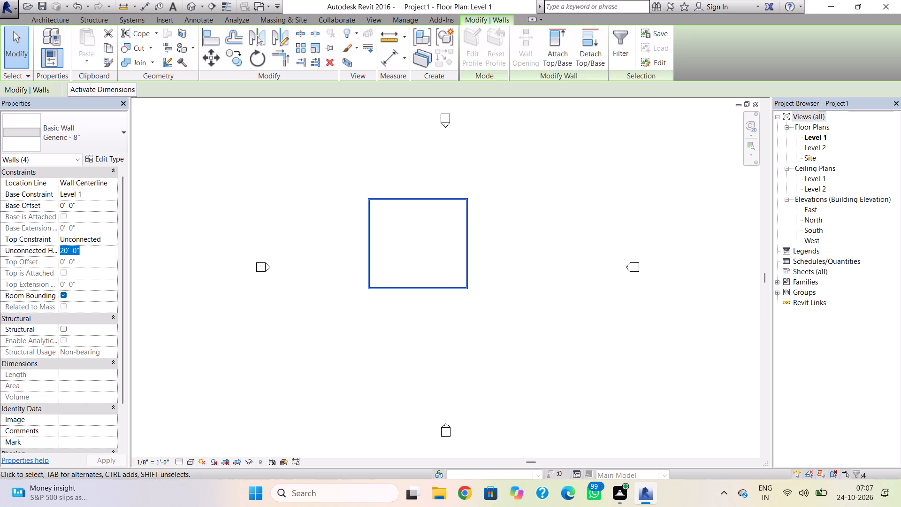
{"action": "type", "text": "12'"}
{"action": "key", "text": "Return"}
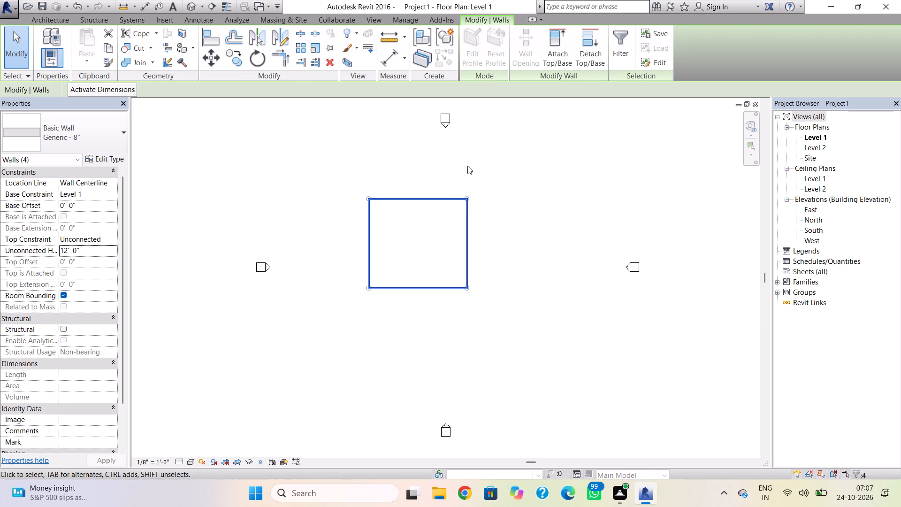
{"action": "key", "text": "Escape"}
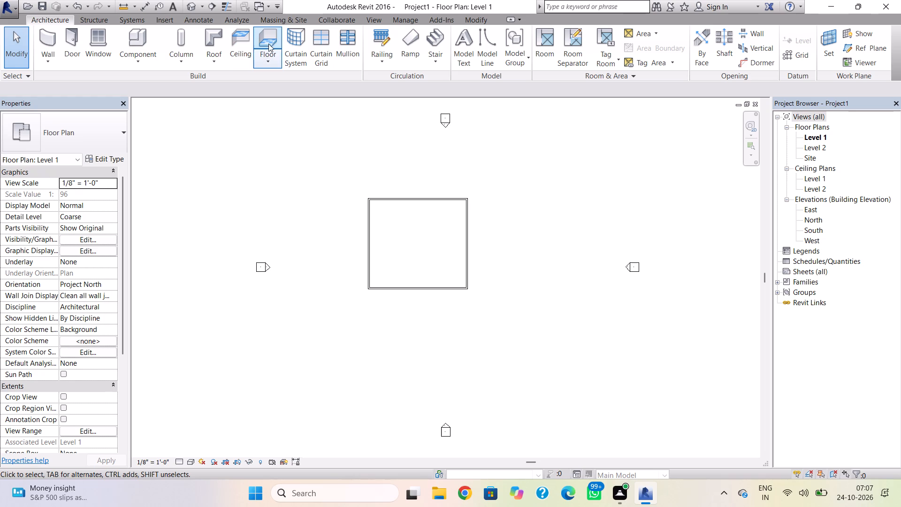
Create a rectangular Generic - 12" floor about 56' by 52' extending beyond the walls on all sides.
{"action": "left_click", "coordinate": [268, 44]}
{"action": "left_click", "coordinate": [566, 34]}
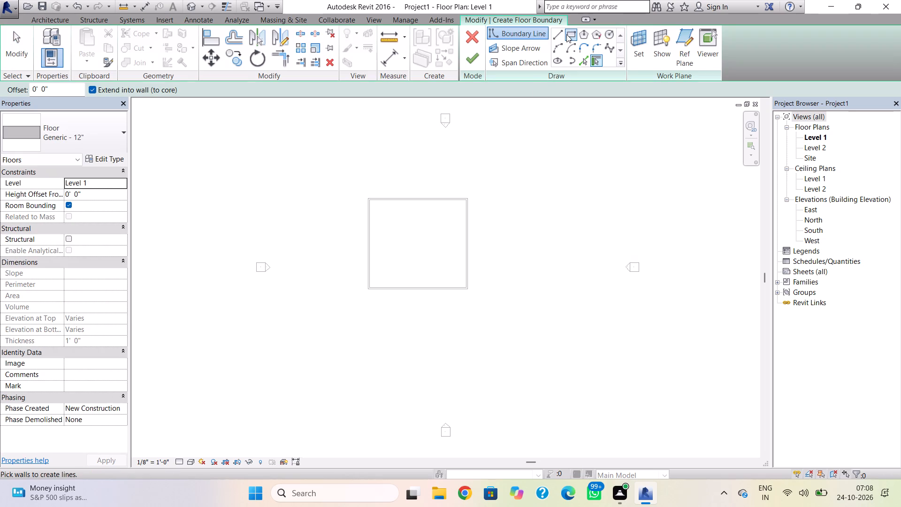
{"action": "left_click", "coordinate": [359, 187]}
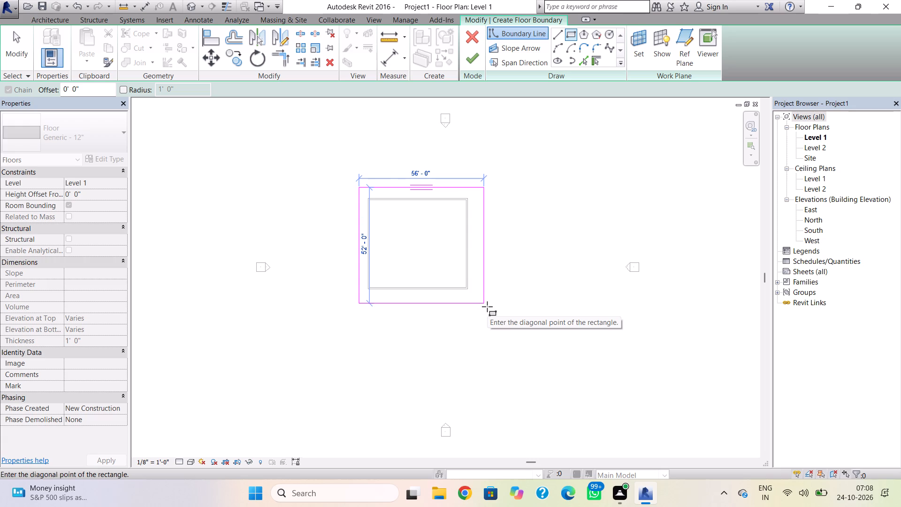
{"action": "left_click", "coordinate": [487, 307]}
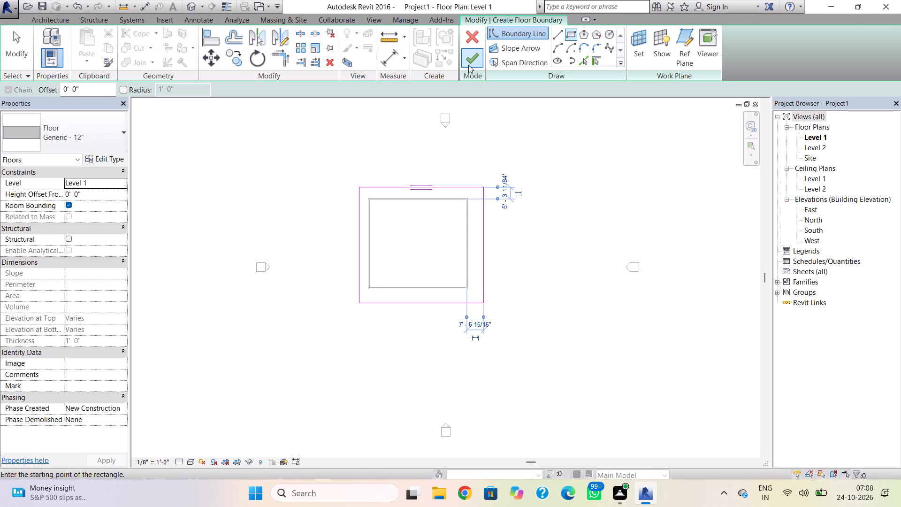
{"action": "left_click", "coordinate": [468, 65]}
{"action": "key", "text": "Escape"}
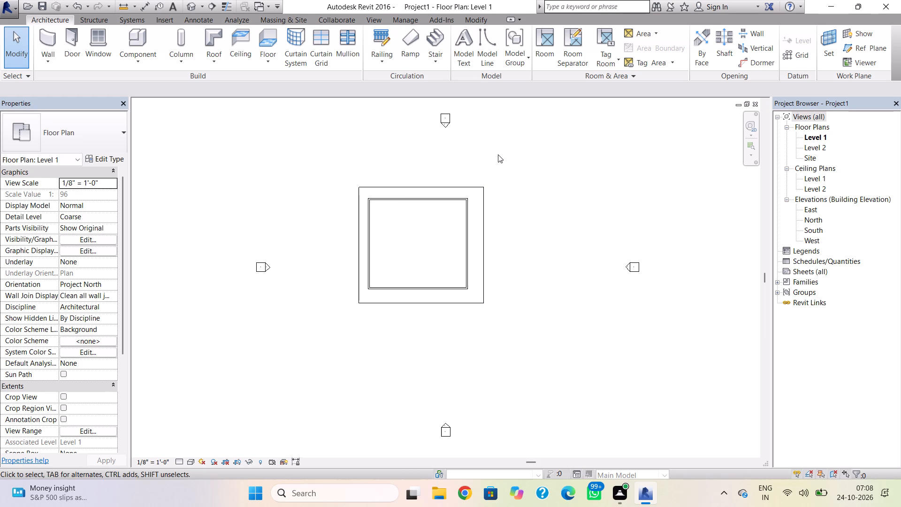
Draw two Generic - 8" walls, each about 20' long, from the west wall's midpoint eastward and down to the south wall.
{"action": "left_click", "coordinate": [387, 290]}
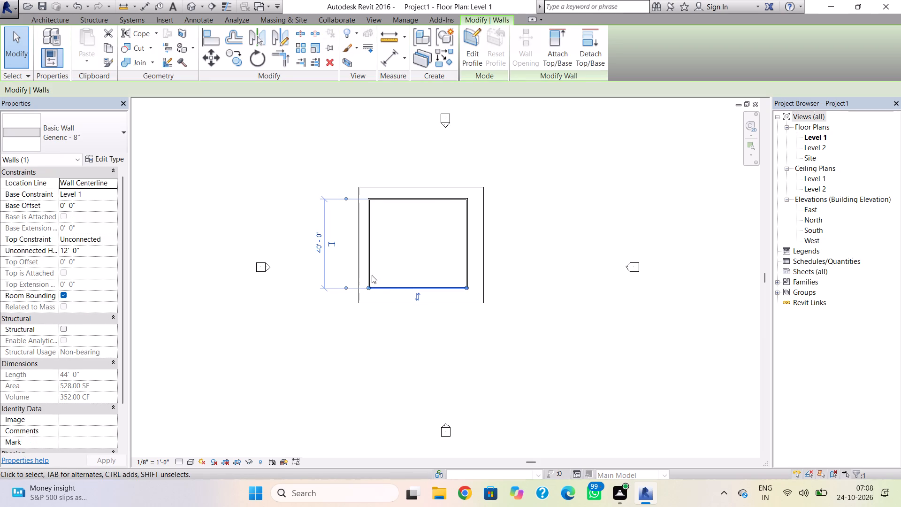
{"action": "left_click", "coordinate": [56, 17]}
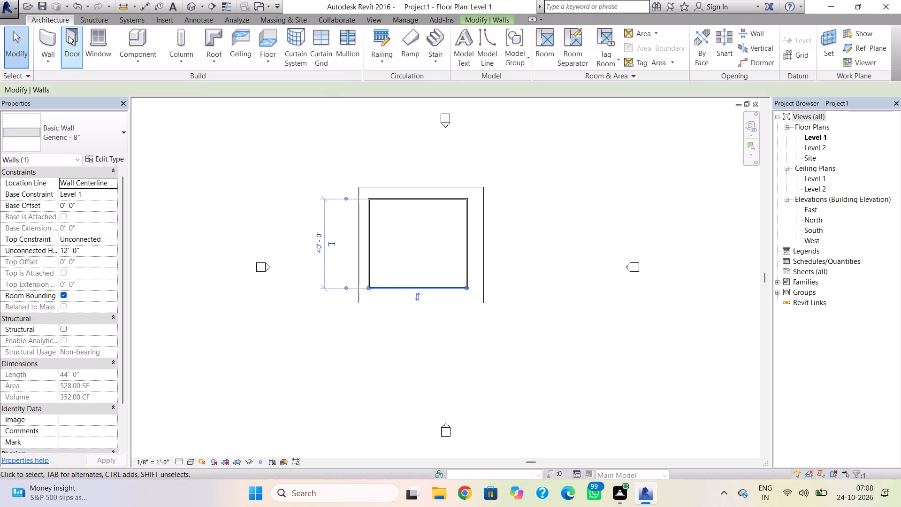
{"action": "left_click", "coordinate": [51, 36]}
{"action": "left_click", "coordinate": [92, 137]}
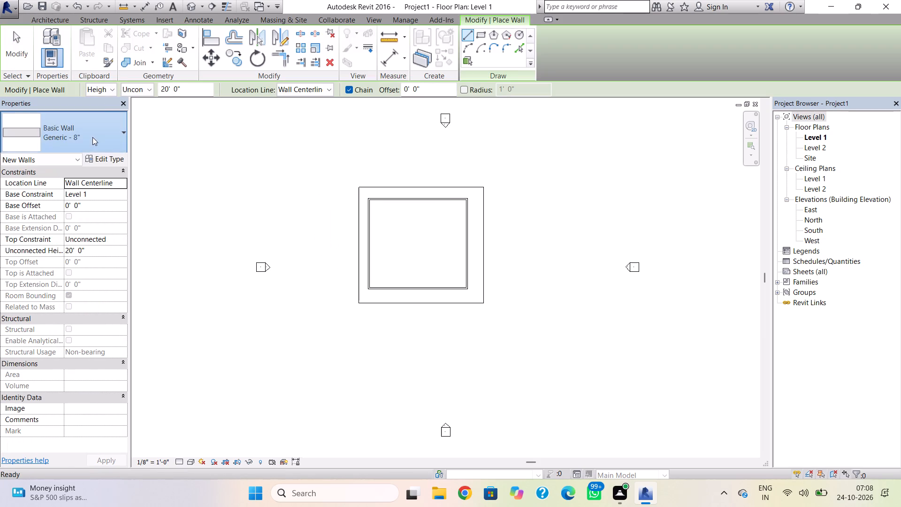
{"action": "left_click", "coordinate": [133, 204]}
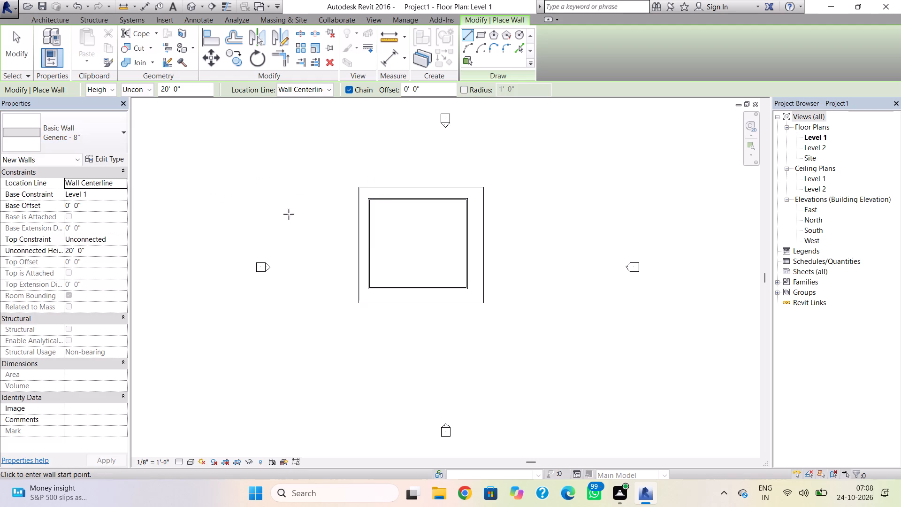
{"action": "left_click", "coordinate": [369, 247]}
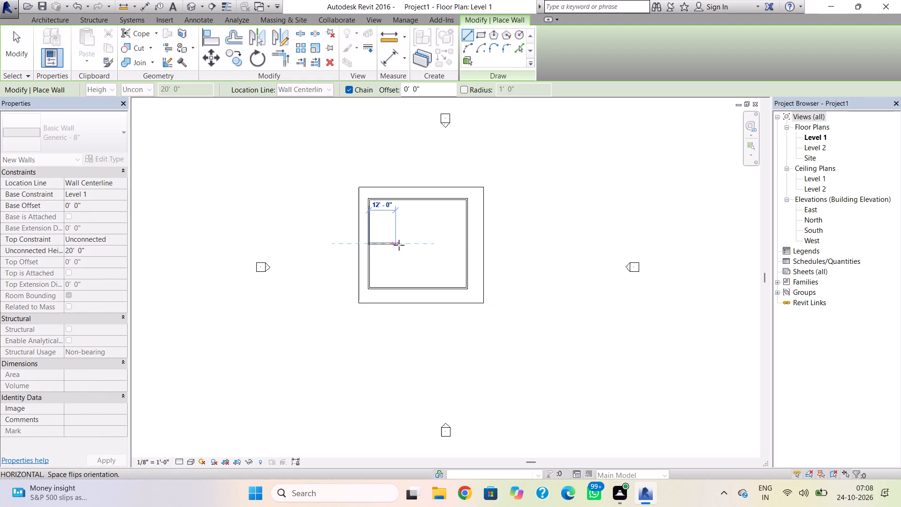
{"action": "left_click", "coordinate": [416, 245]}
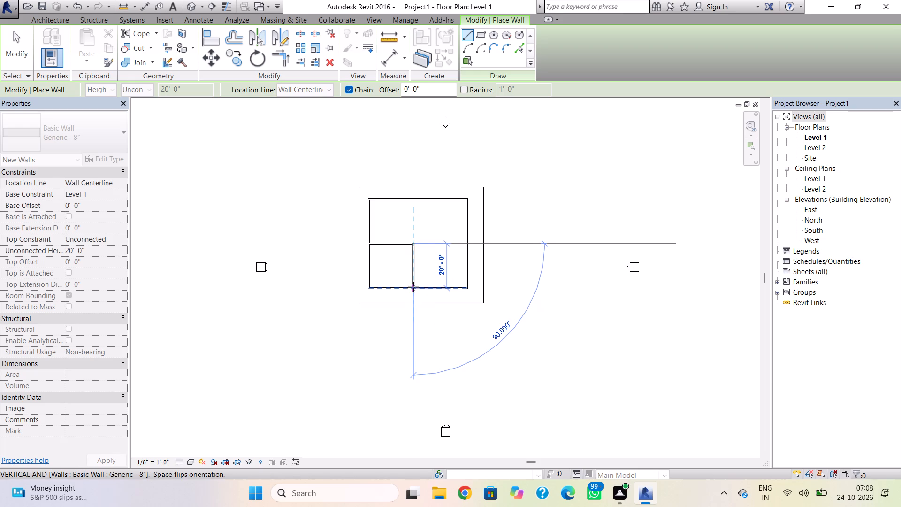
{"action": "left_click", "coordinate": [413, 287]}
{"action": "key", "text": "Escape"}
{"action": "key", "text": "Escape"}
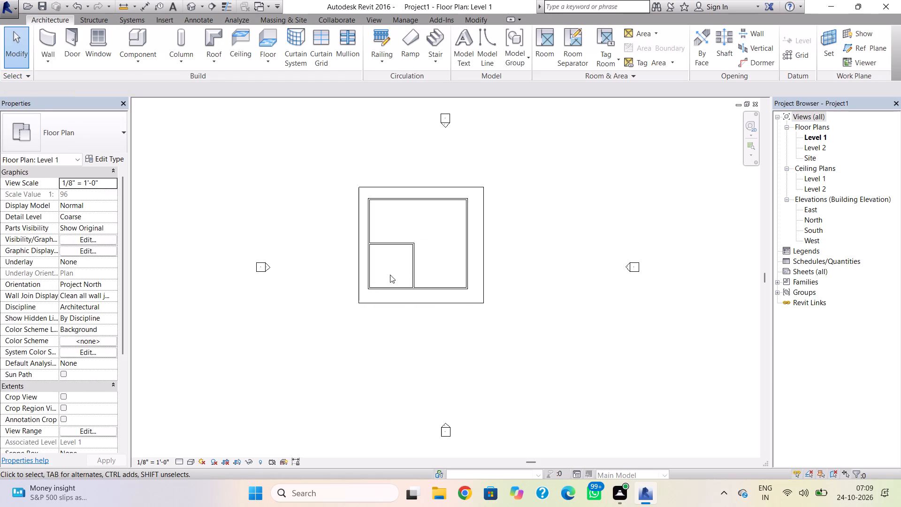
Delete the full-length south and west exterior walls.
{"action": "left_click", "coordinate": [376, 286]}
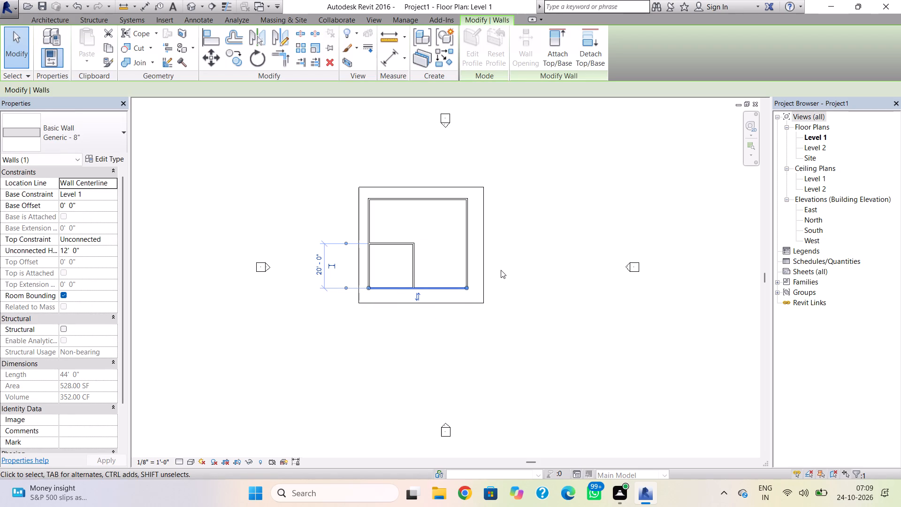
{"action": "key", "text": "Delete"}
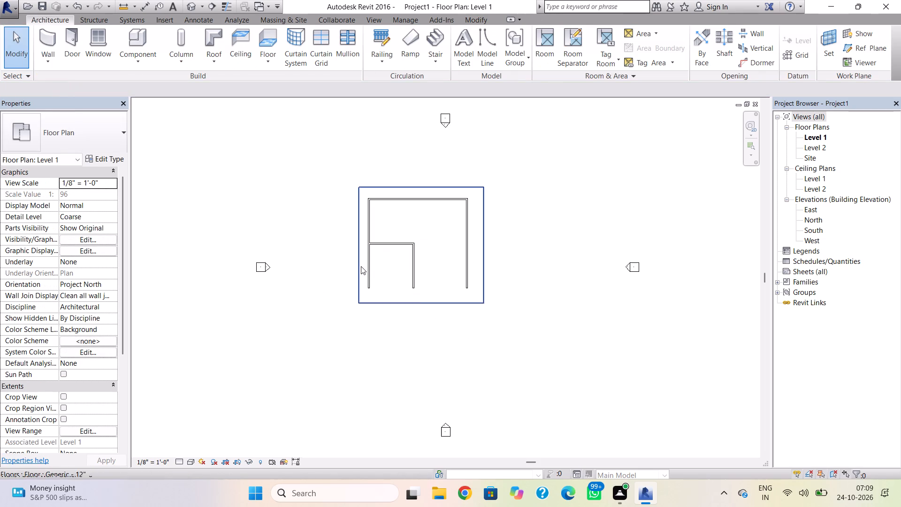
{"action": "left_click", "coordinate": [374, 271]}
{"action": "key", "text": "Delete"}
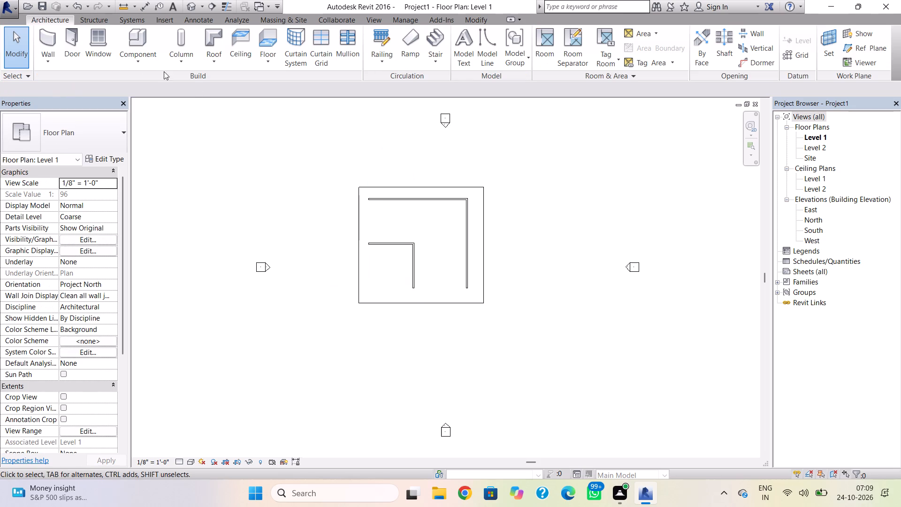
Close the L-shaped outline with Generic - 8" walls along the northern half of the west side and the open south side.
{"action": "left_click", "coordinate": [51, 36]}
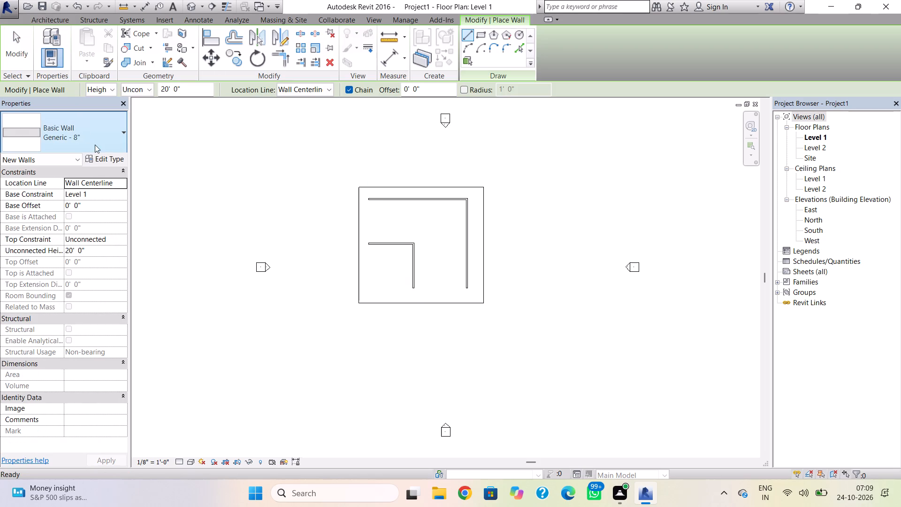
{"action": "left_click", "coordinate": [106, 147]}
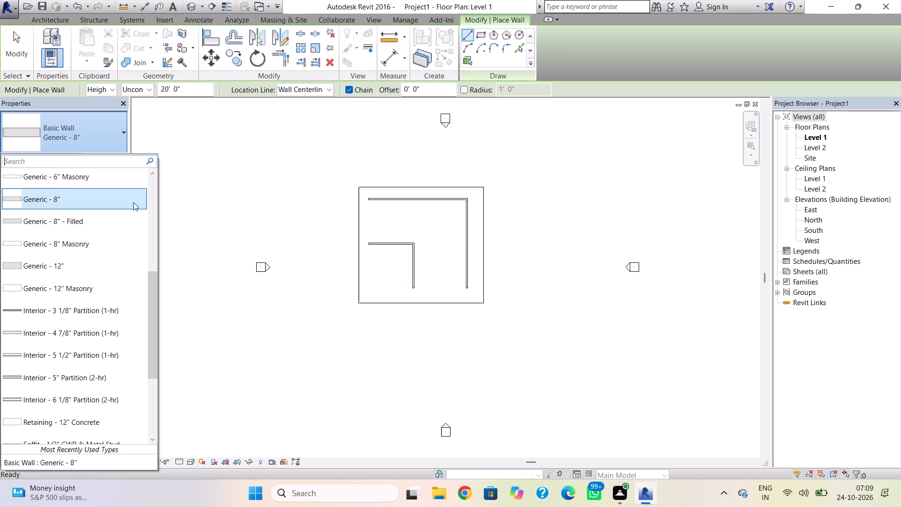
{"action": "left_click", "coordinate": [135, 200]}
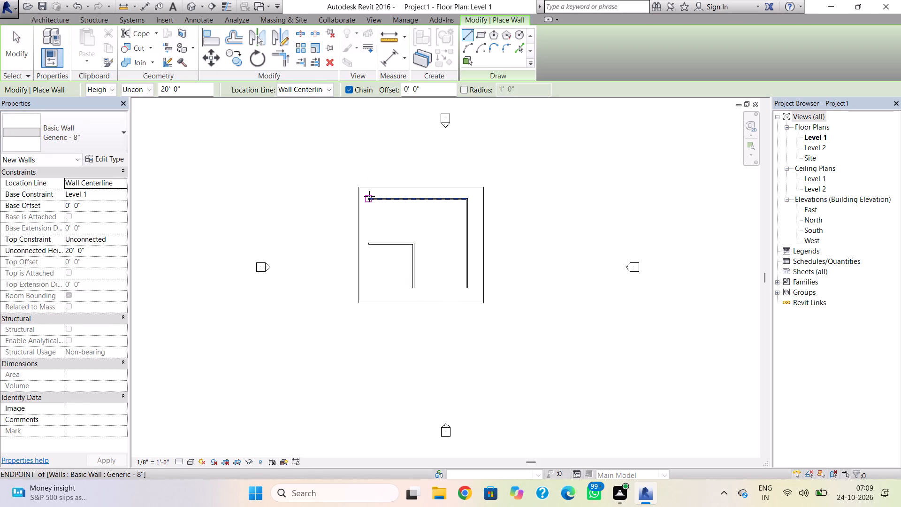
{"action": "left_click", "coordinate": [369, 196]}
{"action": "left_click", "coordinate": [371, 241]}
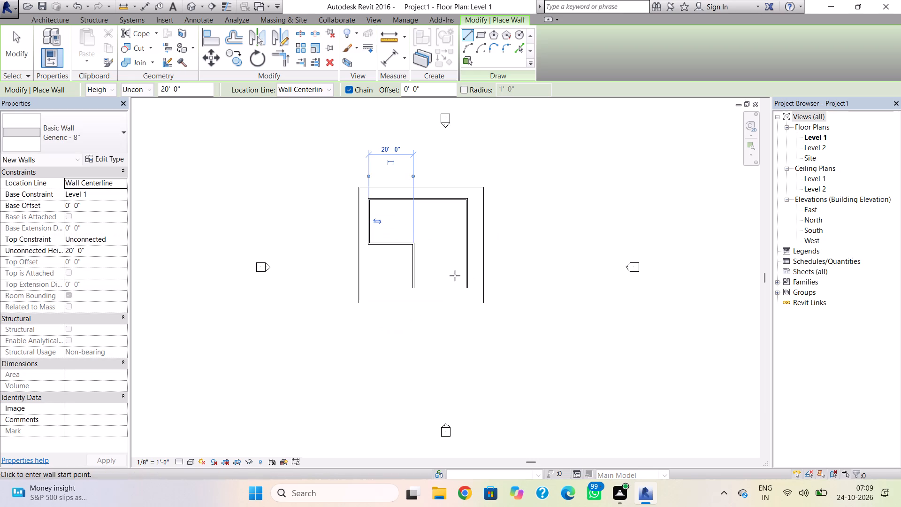
{"action": "left_click", "coordinate": [412, 289]}
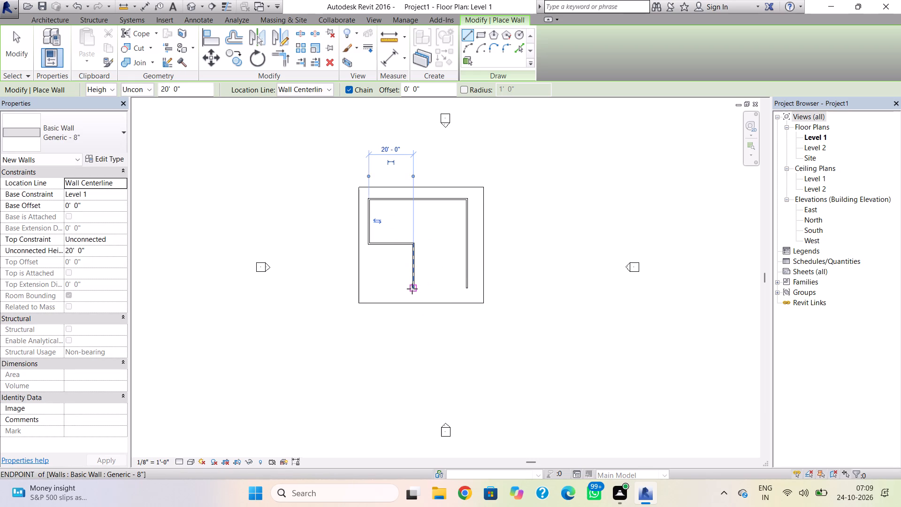
{"action": "left_click", "coordinate": [466, 286]}
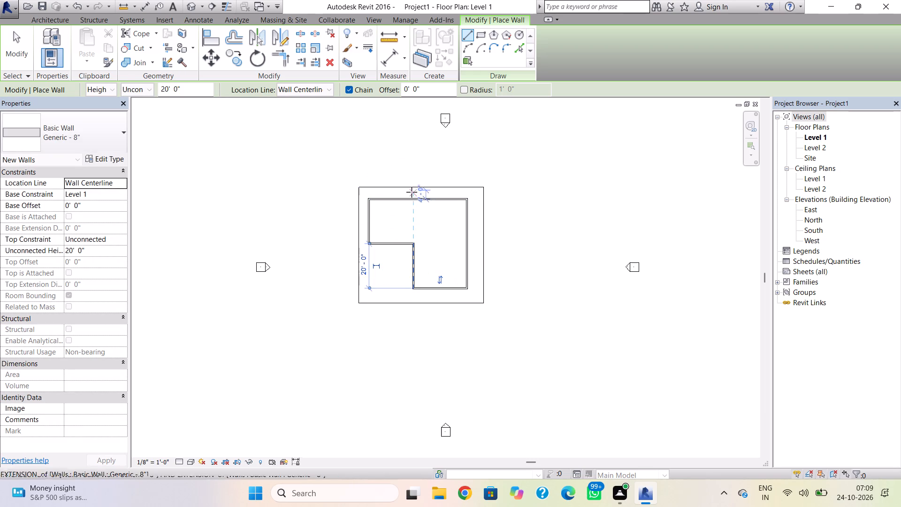
{"action": "key", "text": "Escape"}
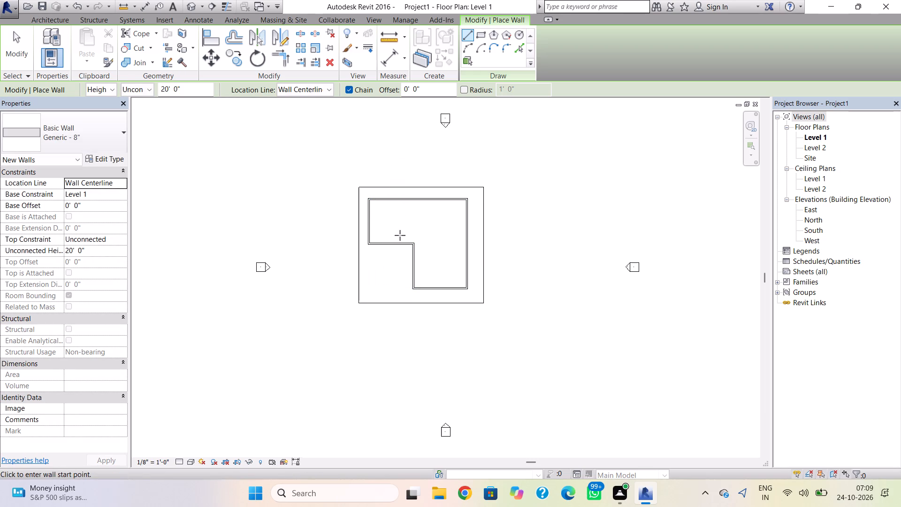
{"action": "key", "text": "Escape"}
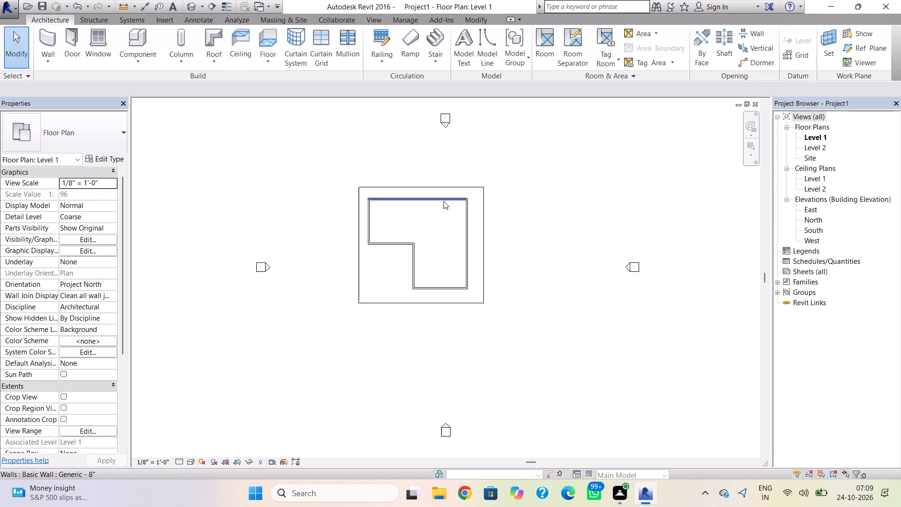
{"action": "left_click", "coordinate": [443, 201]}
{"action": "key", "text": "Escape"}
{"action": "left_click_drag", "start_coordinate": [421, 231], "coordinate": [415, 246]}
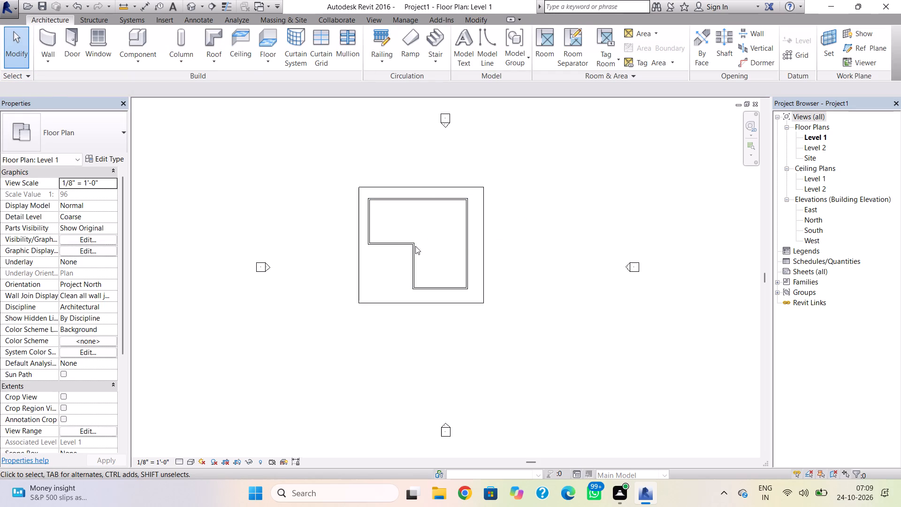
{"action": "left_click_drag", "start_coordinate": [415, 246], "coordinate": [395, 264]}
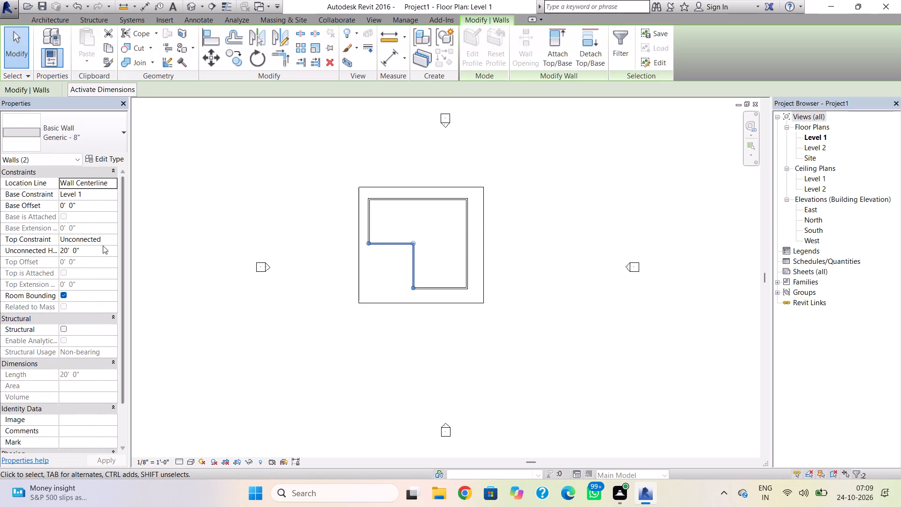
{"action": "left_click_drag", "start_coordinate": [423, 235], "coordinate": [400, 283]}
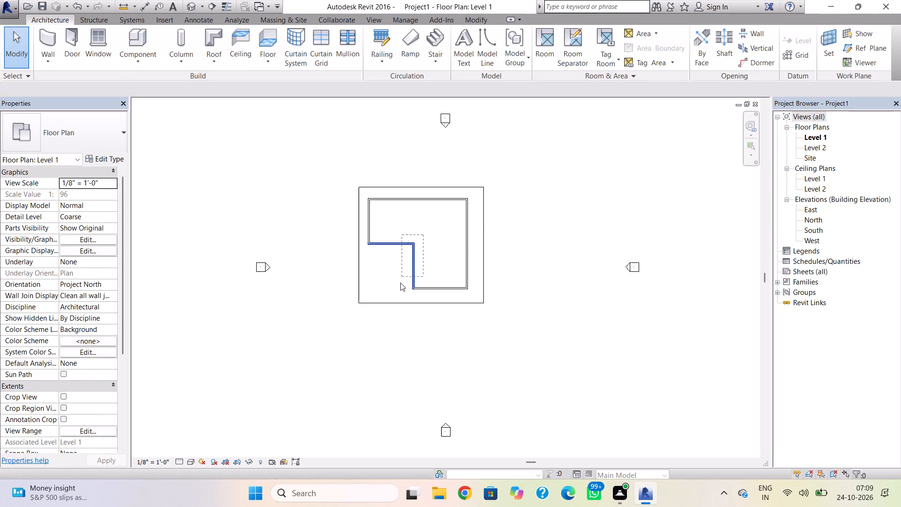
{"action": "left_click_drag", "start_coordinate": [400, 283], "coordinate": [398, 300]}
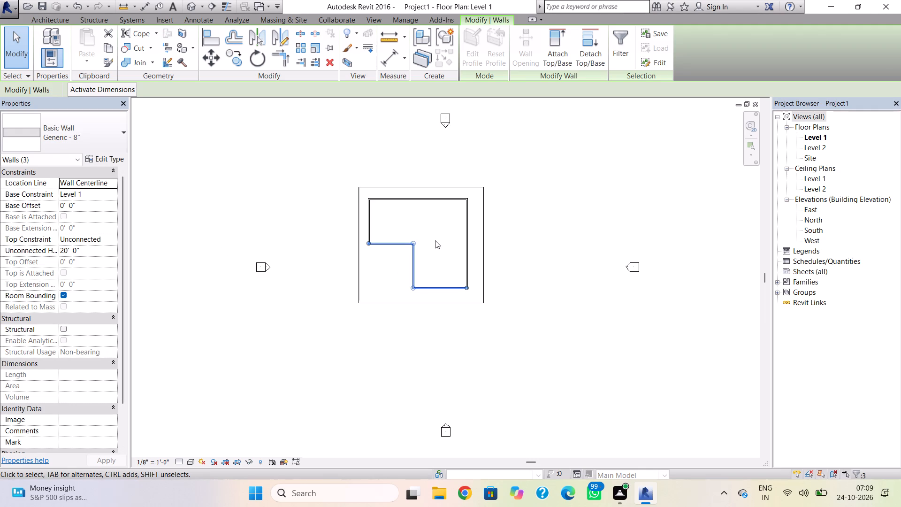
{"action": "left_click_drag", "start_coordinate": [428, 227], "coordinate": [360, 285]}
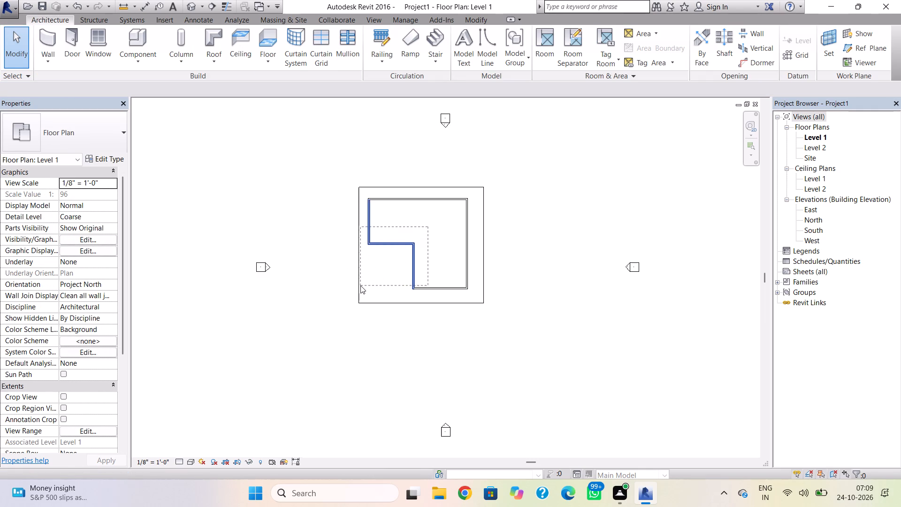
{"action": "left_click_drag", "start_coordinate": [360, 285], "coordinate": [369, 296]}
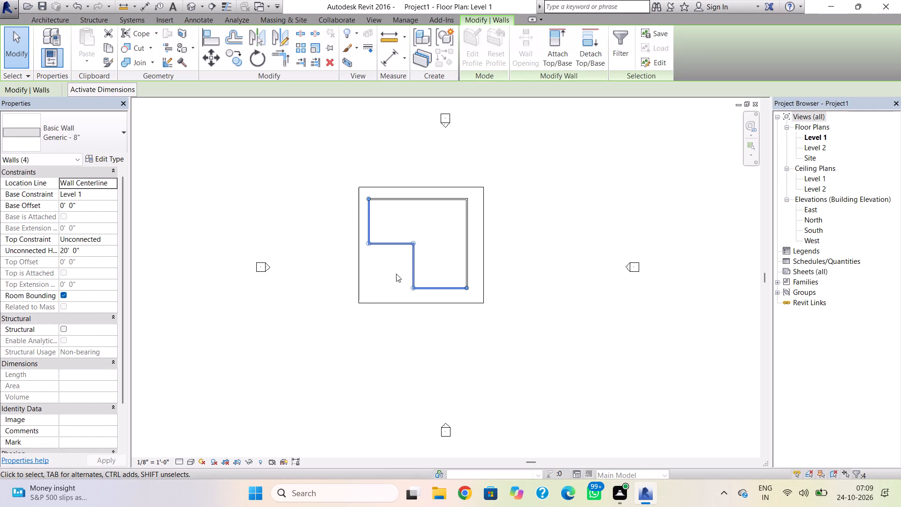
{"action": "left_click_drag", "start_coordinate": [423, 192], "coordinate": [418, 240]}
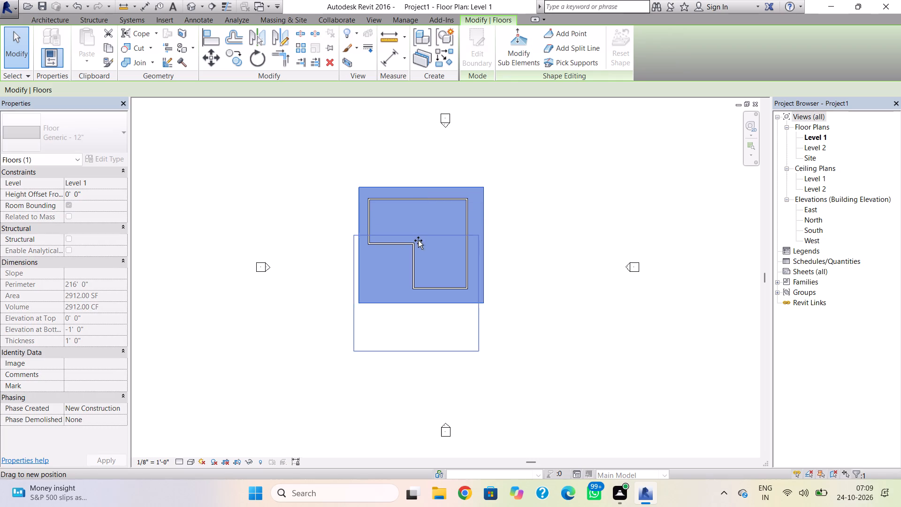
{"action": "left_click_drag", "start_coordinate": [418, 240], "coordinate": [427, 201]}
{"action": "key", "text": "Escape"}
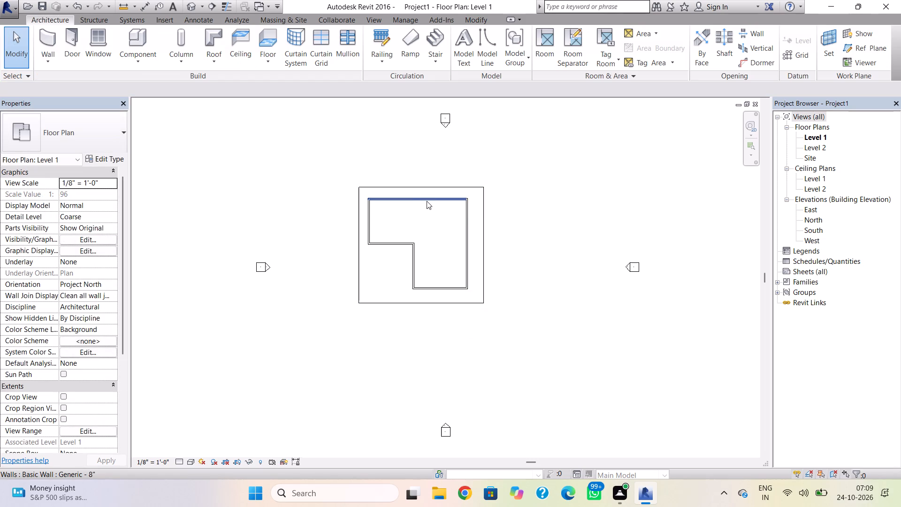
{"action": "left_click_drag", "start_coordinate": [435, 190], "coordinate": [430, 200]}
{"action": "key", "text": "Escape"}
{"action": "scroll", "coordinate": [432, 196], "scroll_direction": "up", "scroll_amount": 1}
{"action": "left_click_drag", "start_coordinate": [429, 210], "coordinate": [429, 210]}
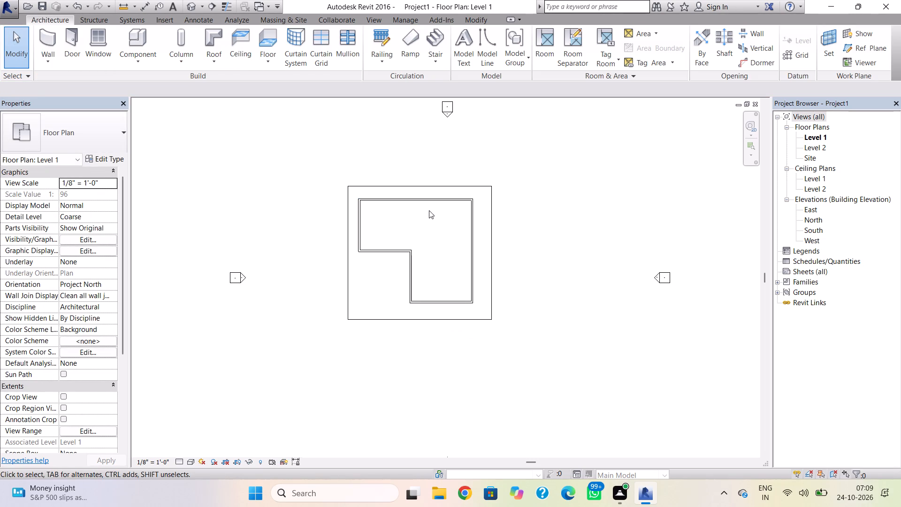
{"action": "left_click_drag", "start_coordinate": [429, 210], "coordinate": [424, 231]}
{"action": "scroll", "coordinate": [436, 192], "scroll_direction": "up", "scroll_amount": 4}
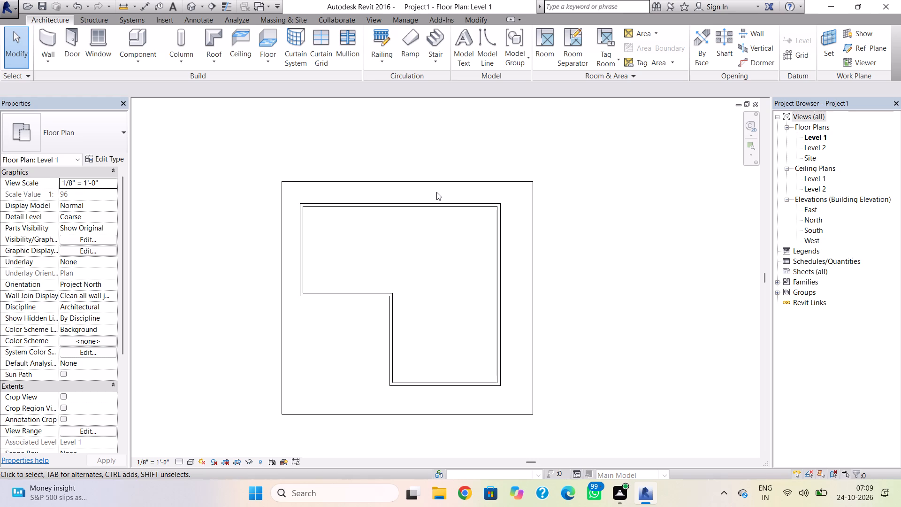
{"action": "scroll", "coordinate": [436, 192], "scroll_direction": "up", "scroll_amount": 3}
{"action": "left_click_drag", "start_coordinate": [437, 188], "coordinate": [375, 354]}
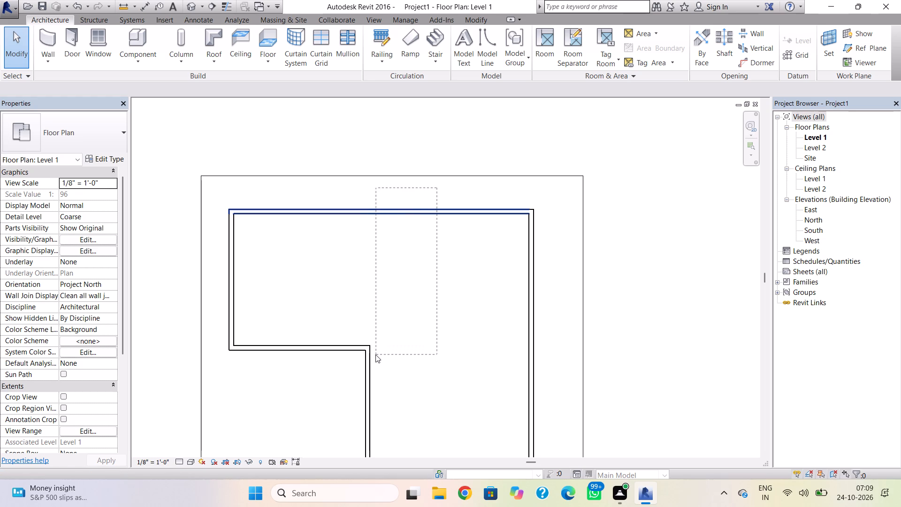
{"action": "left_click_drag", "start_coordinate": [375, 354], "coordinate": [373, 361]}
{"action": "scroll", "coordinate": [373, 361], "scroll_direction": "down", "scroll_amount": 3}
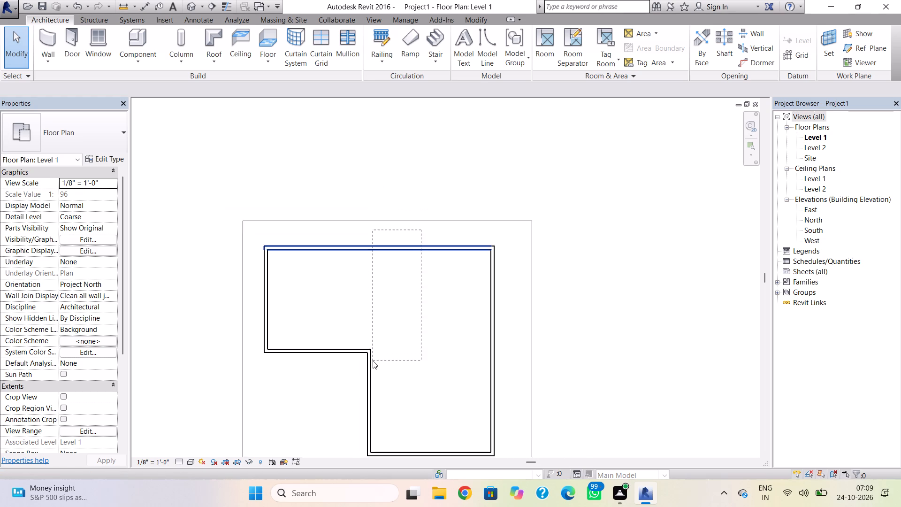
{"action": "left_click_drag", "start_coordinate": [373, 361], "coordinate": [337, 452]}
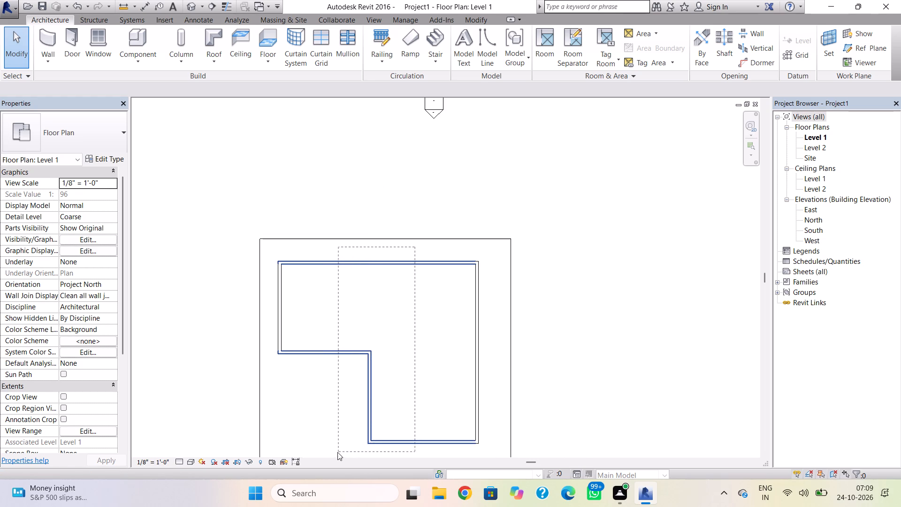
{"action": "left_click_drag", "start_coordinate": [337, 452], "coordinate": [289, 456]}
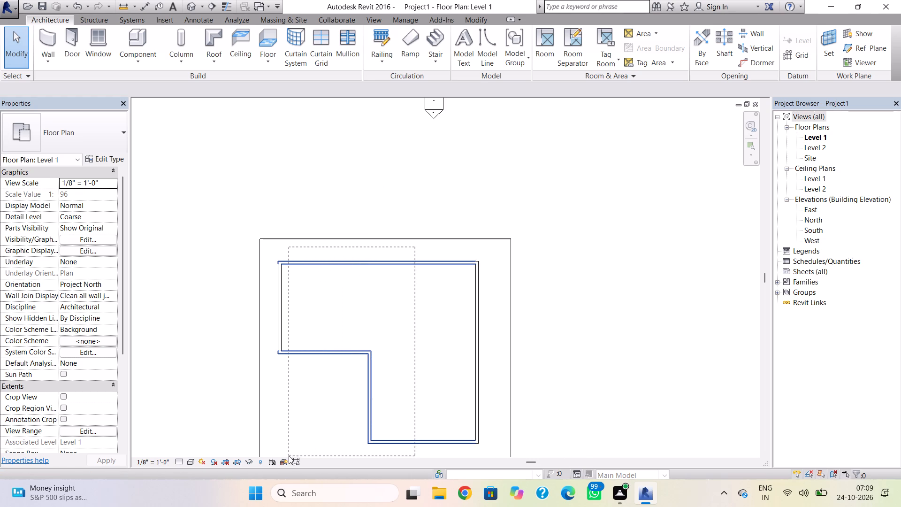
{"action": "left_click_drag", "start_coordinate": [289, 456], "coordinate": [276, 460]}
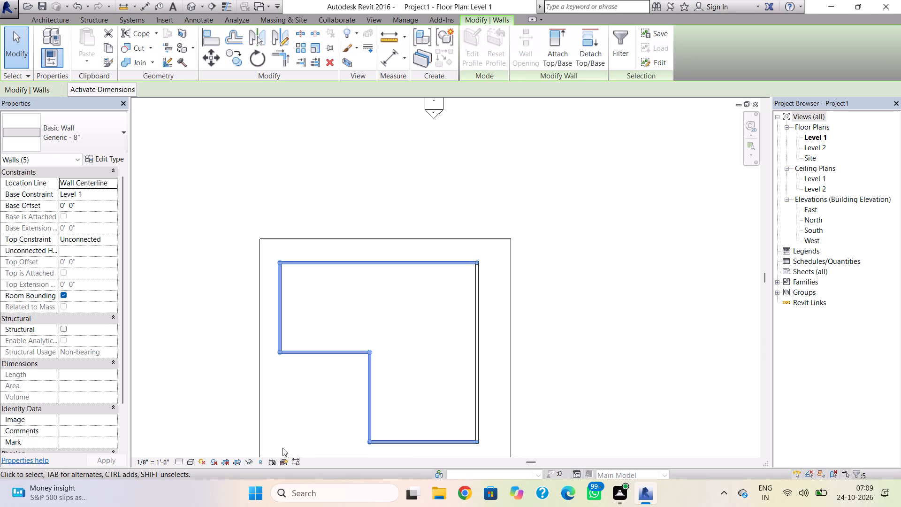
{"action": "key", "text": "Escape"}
Set the unconnected height of the west, south and two inner-corner walls to 12'.
{"action": "scroll", "coordinate": [422, 299], "scroll_direction": "down", "scroll_amount": 1}
{"action": "middle_click_drag", "start_coordinate": [418, 301], "coordinate": [406, 229]}
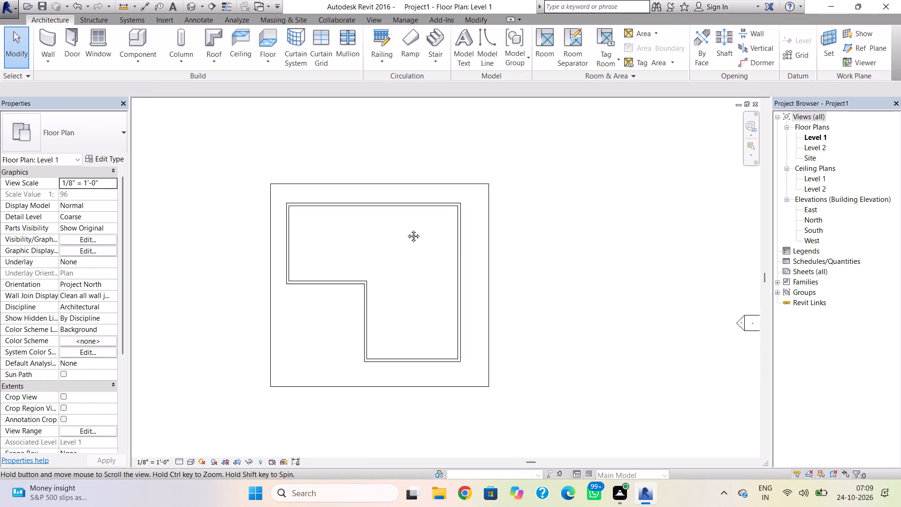
{"action": "middle_click_drag", "start_coordinate": [406, 229], "coordinate": [406, 225]}
{"action": "left_click", "coordinate": [390, 232]}
{"action": "left_click_drag", "start_coordinate": [405, 218], "coordinate": [405, 219]}
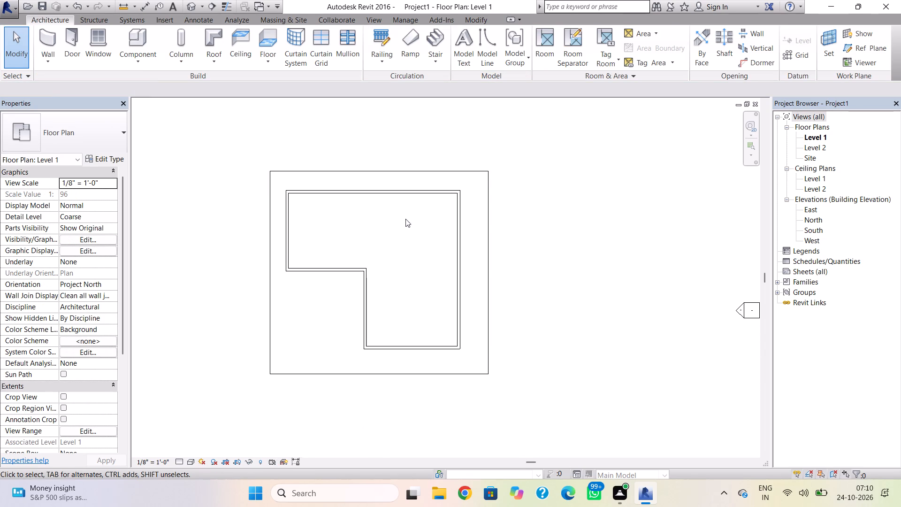
{"action": "left_click_drag", "start_coordinate": [405, 219], "coordinate": [285, 359]}
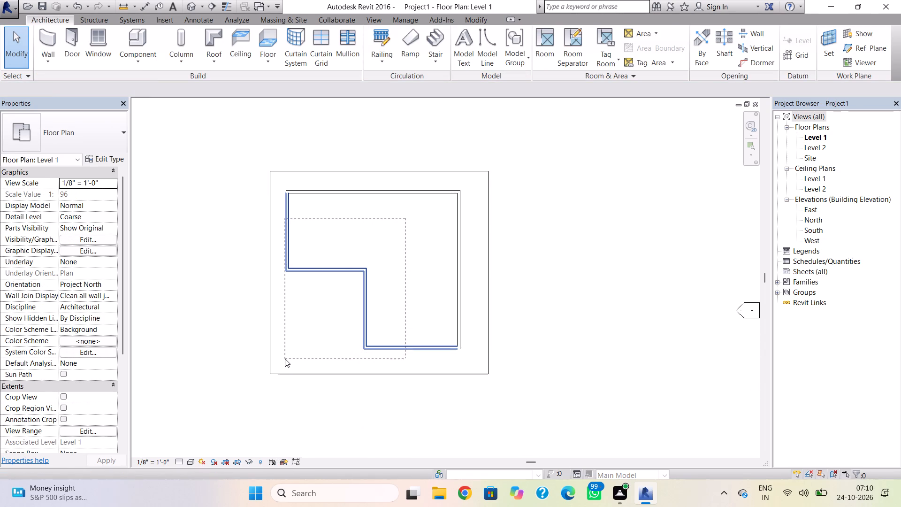
{"action": "left_click_drag", "start_coordinate": [285, 359], "coordinate": [284, 360]}
{"action": "left_click", "coordinate": [87, 250]}
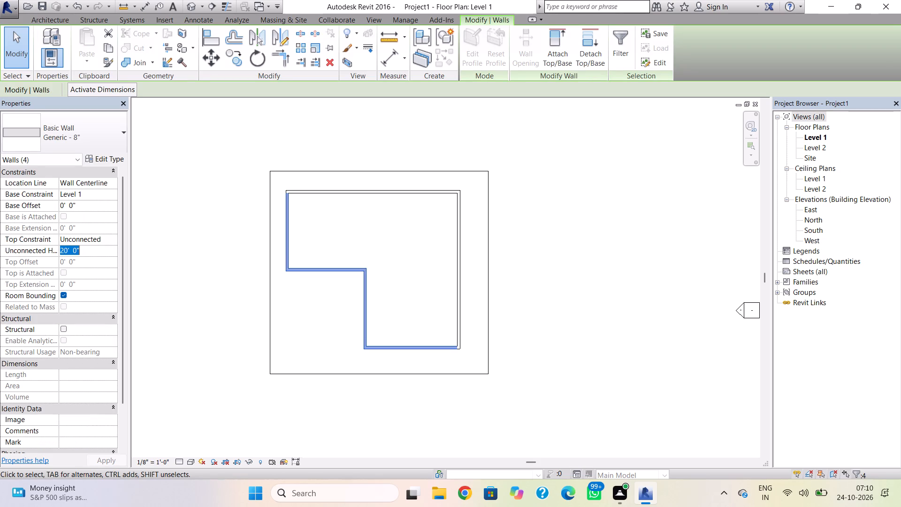
{"action": "type", "text": "12"}
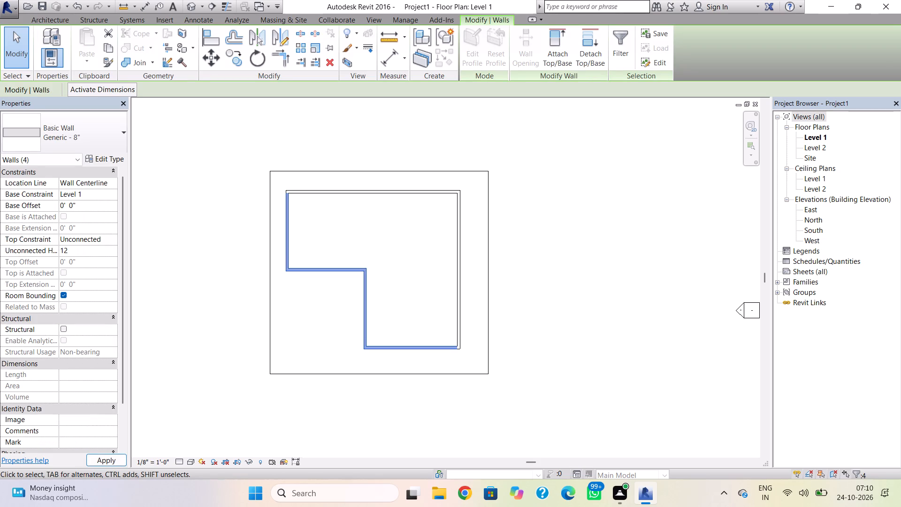
{"action": "key", "text": "apostrophe"}
{"action": "key", "text": "Return"}
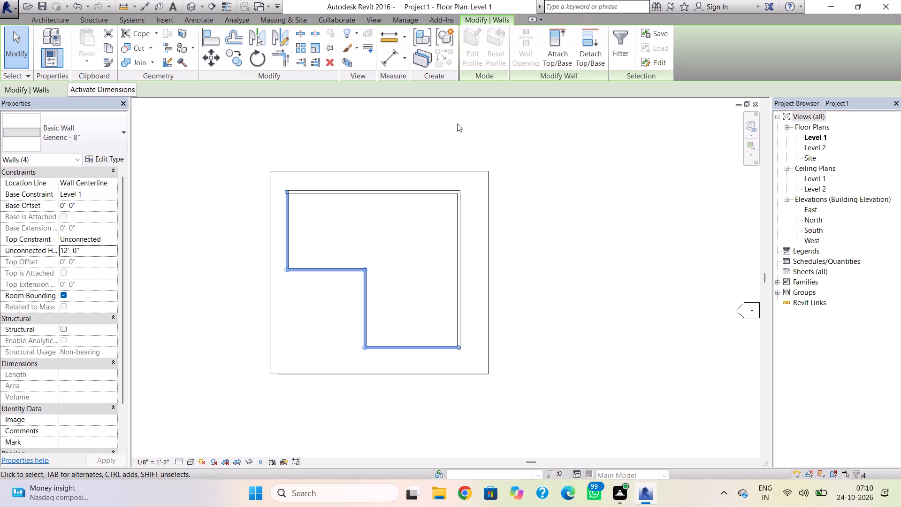
Open the default 3D view to check the wall heights.
{"action": "left_click", "coordinate": [185, 5]}
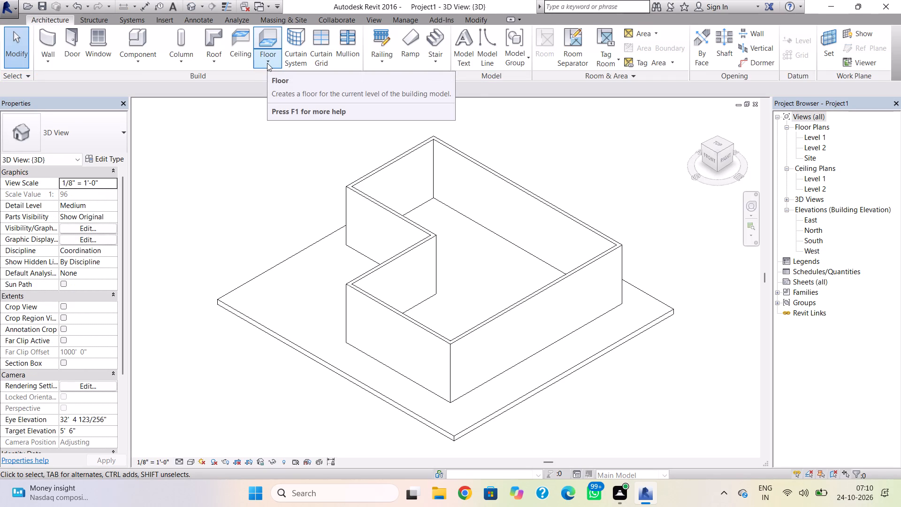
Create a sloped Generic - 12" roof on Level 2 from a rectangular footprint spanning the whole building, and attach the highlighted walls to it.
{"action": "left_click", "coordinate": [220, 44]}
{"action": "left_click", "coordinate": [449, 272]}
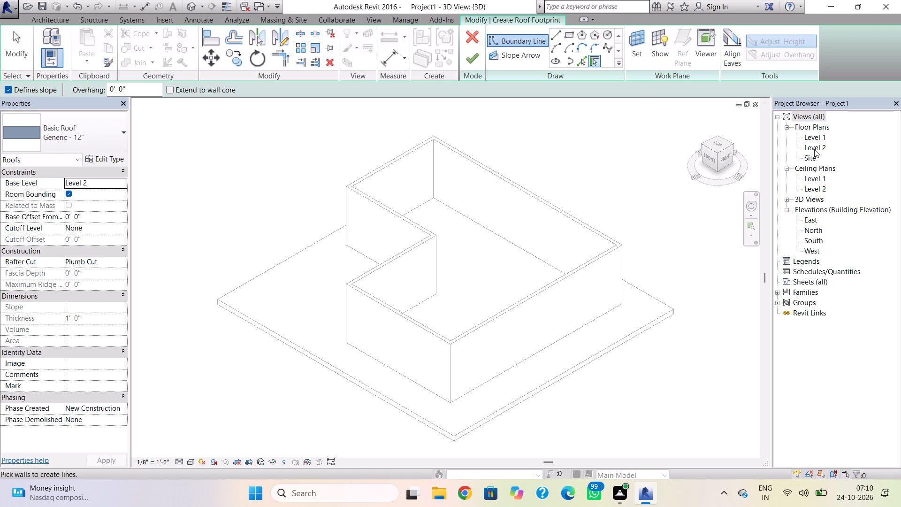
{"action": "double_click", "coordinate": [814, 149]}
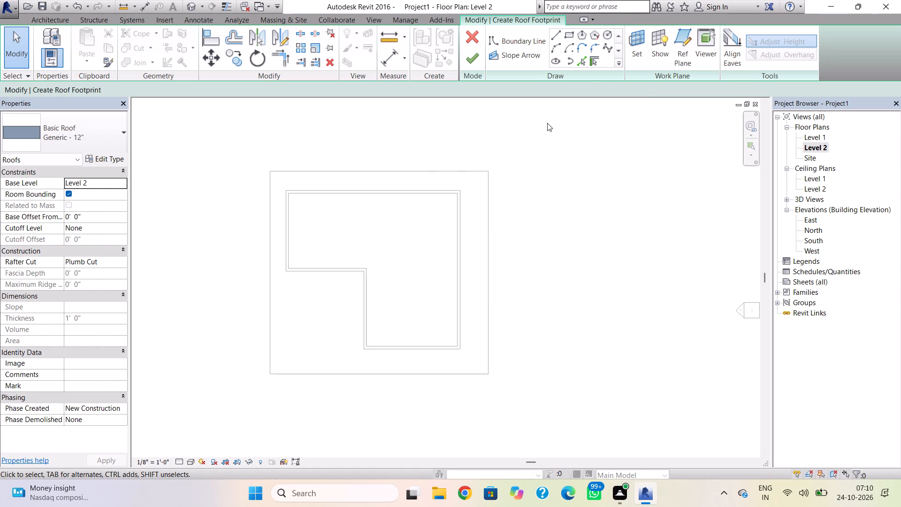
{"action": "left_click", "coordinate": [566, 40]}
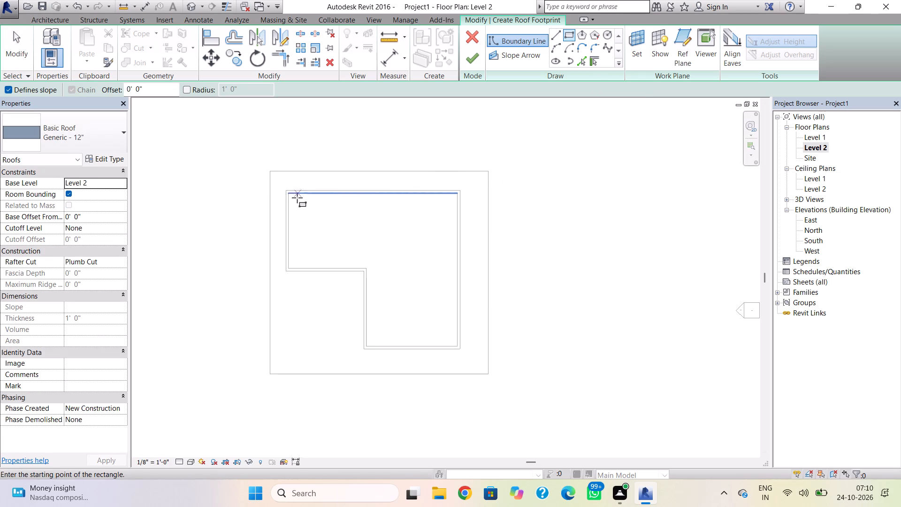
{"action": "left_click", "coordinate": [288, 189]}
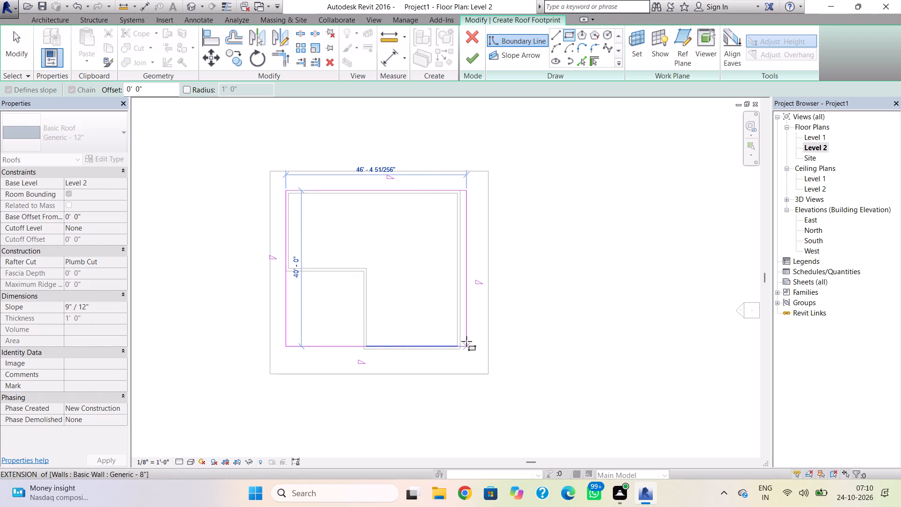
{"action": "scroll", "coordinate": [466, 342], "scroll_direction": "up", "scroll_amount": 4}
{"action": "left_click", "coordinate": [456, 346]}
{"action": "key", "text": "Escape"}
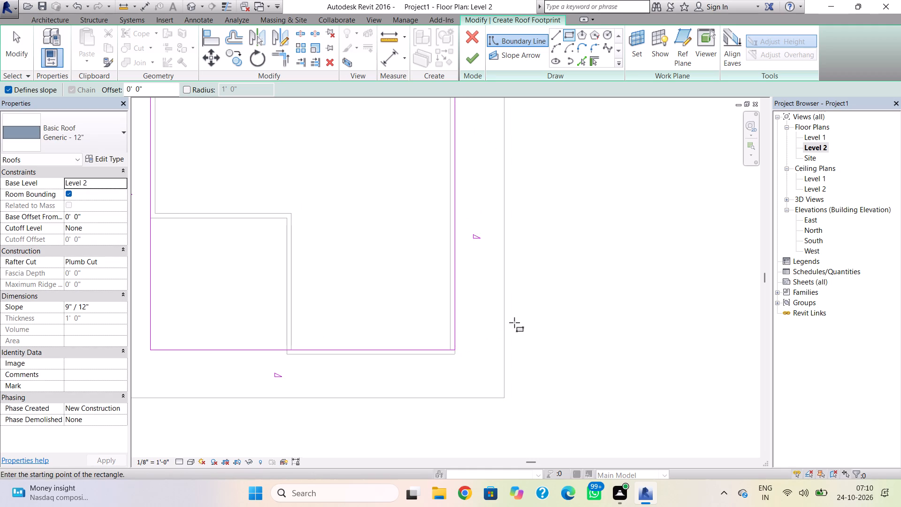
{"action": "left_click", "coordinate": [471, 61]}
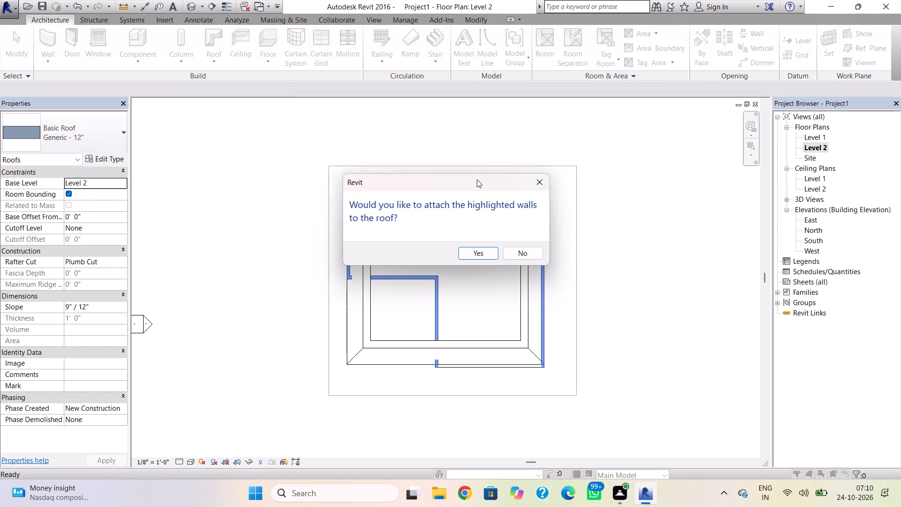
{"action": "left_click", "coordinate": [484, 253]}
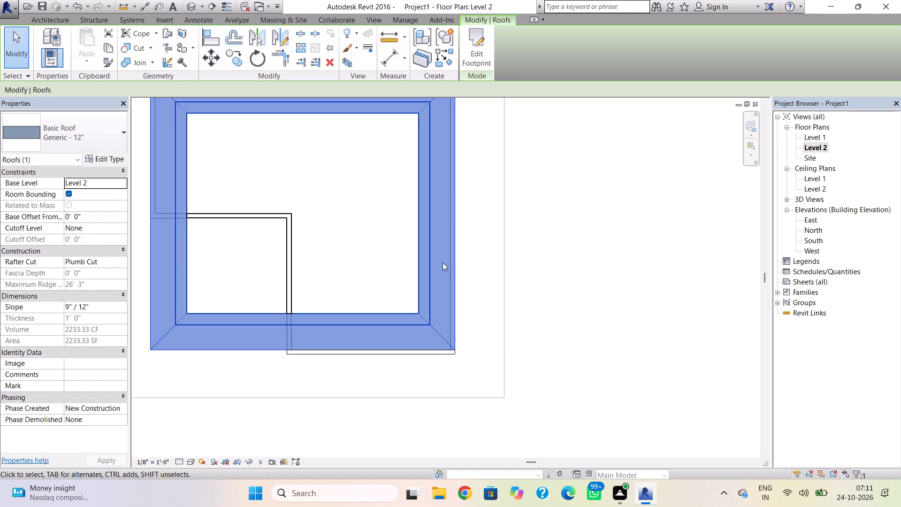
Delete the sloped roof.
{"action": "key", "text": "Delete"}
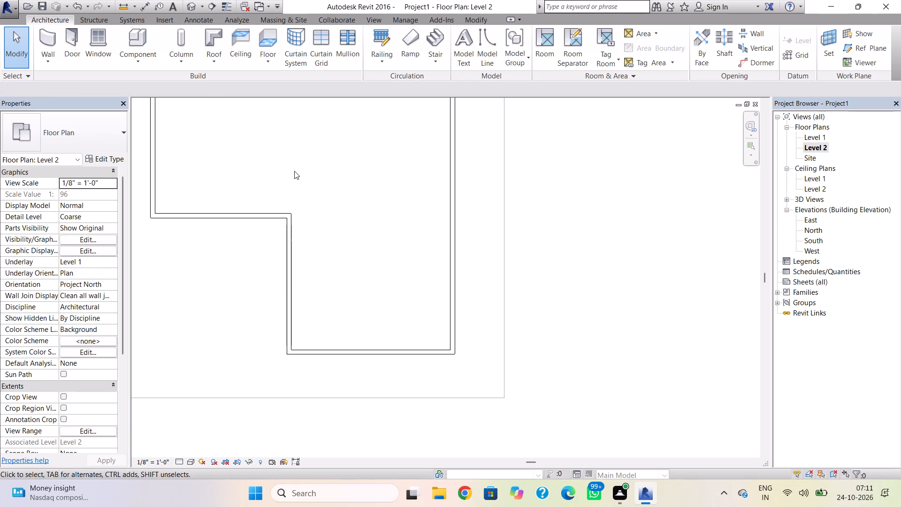
Create a flat Generic - 12" roof on Level 2 from a rectangular footprint spanning the building, and attach the highlighted walls to it.
{"action": "left_click", "coordinate": [208, 46]}
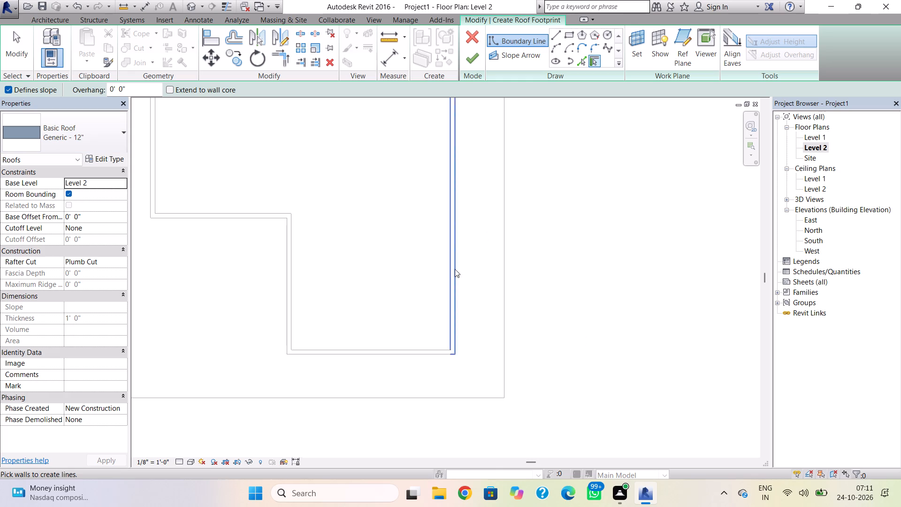
{"action": "left_click", "coordinate": [8, 88]}
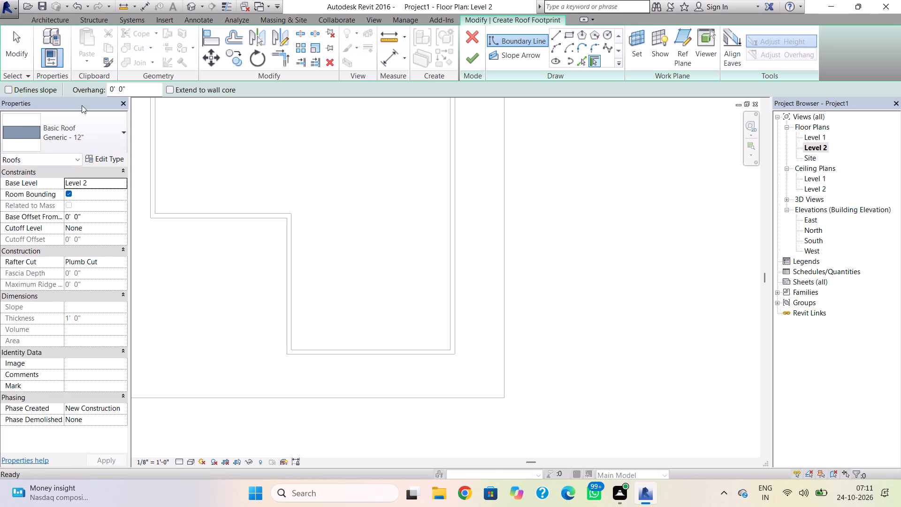
{"action": "left_click", "coordinate": [564, 33]}
{"action": "scroll", "coordinate": [387, 229], "scroll_direction": "down", "scroll_amount": 3}
{"action": "middle_click_drag", "start_coordinate": [383, 243], "coordinate": [397, 264]}
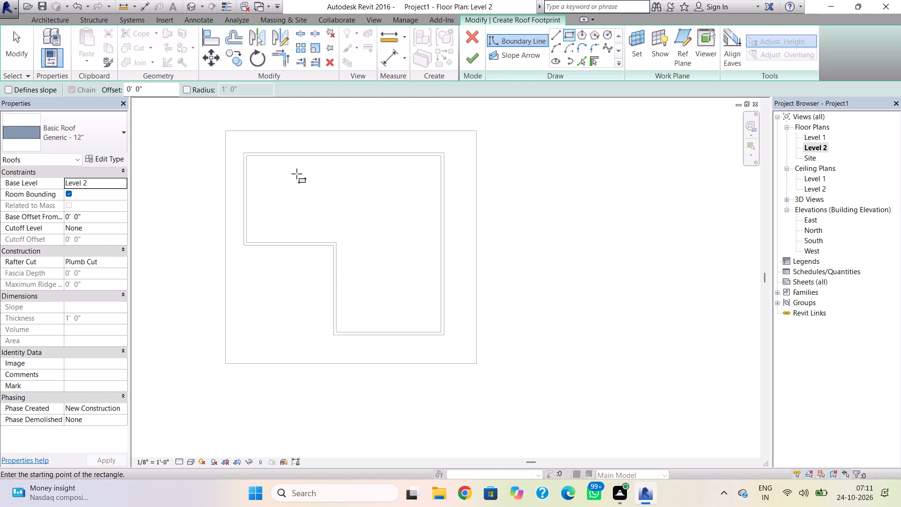
{"action": "left_click", "coordinate": [241, 150]}
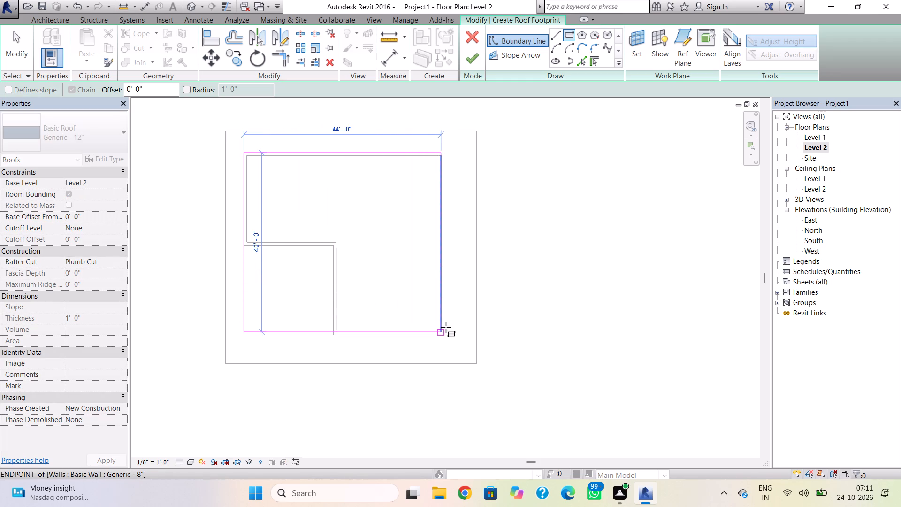
{"action": "scroll", "coordinate": [446, 327], "scroll_direction": "up", "scroll_amount": 7}
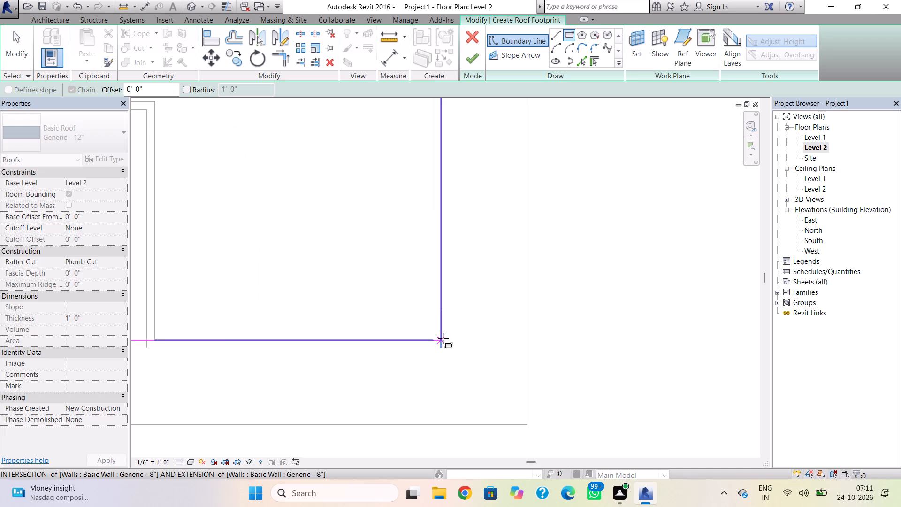
{"action": "left_click", "coordinate": [443, 338]}
{"action": "left_click", "coordinate": [478, 60]}
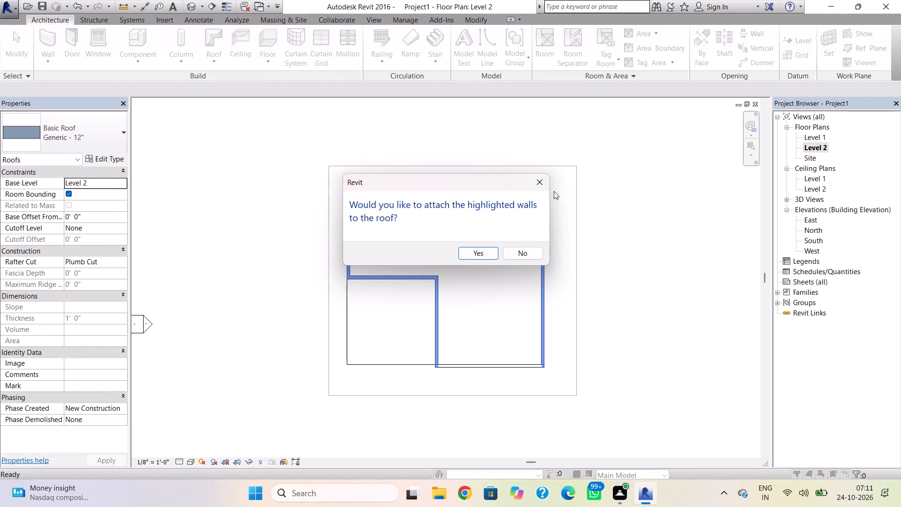
{"action": "left_click", "coordinate": [482, 251]}
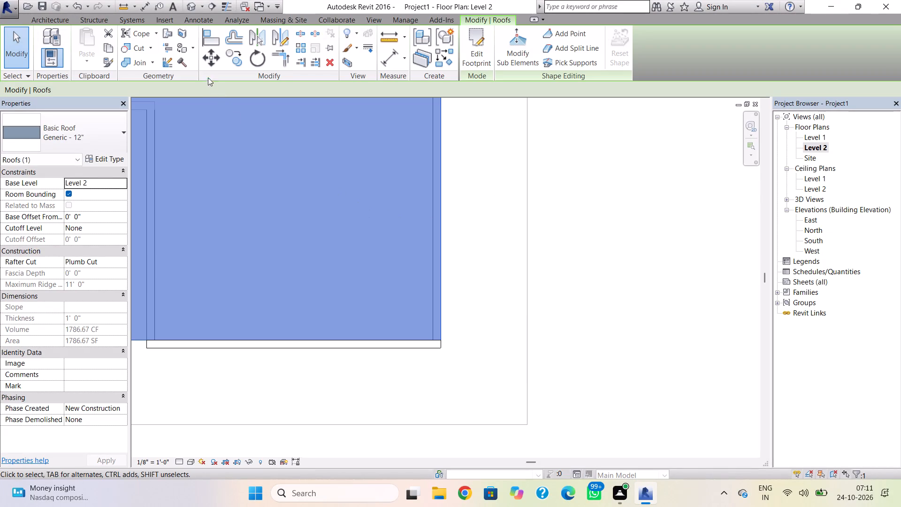
In the default 3D view, raise the top of the 24' south wall well above the roof, to about 45' 8" high.
{"action": "left_click", "coordinate": [191, 4]}
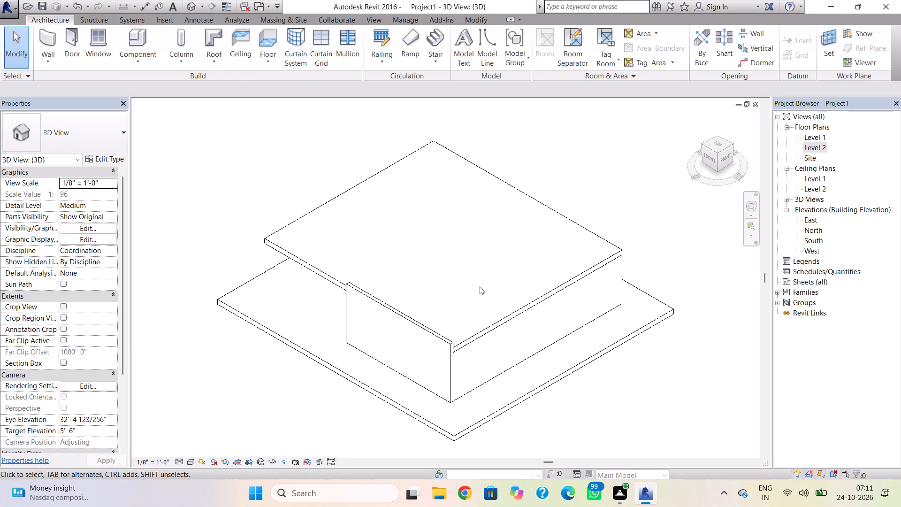
{"action": "left_click", "coordinate": [427, 328]}
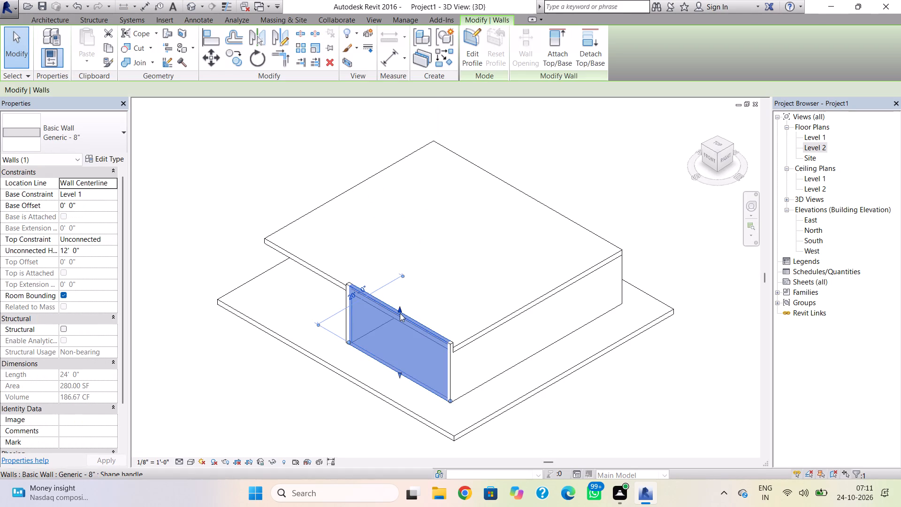
{"action": "left_click_drag", "start_coordinate": [400, 313], "coordinate": [399, 149]}
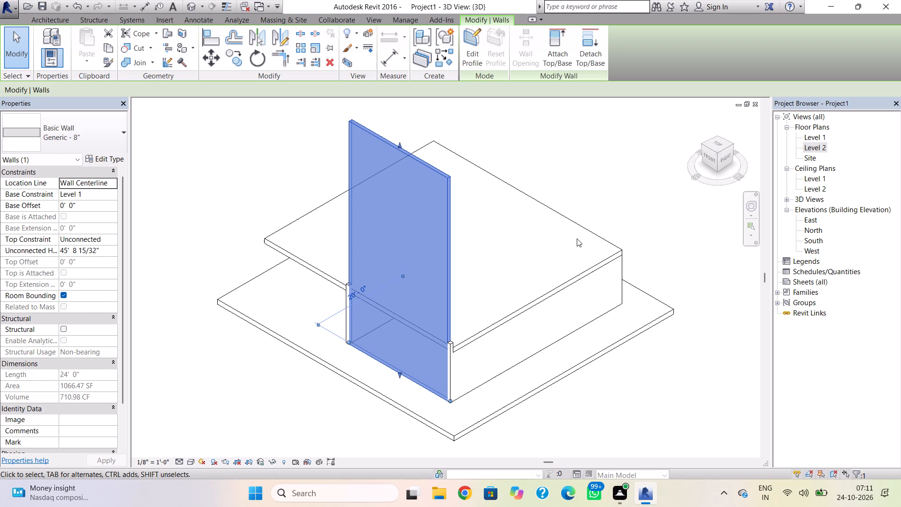
{"action": "right_click_drag", "start_coordinate": [485, 247], "coordinate": [606, 257], "text": "shift"}
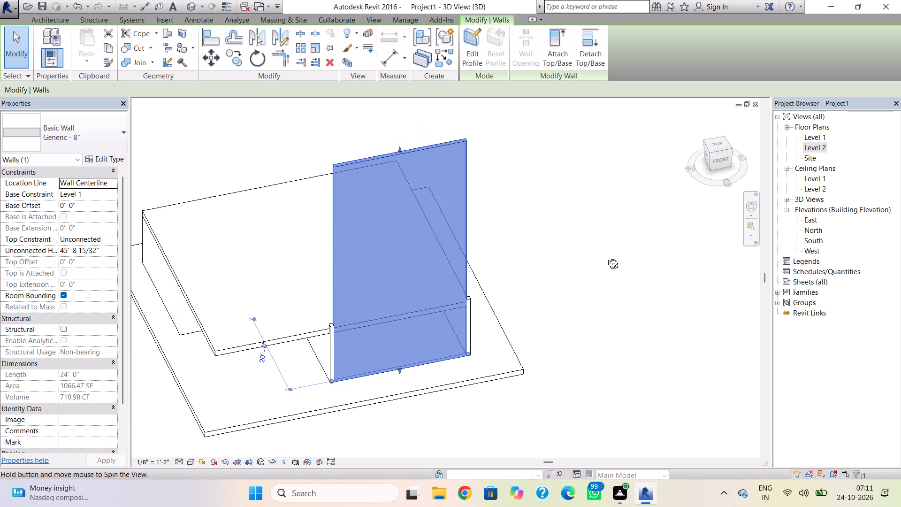
{"action": "right_click_drag", "start_coordinate": [606, 257], "coordinate": [603, 257], "text": "shift"}
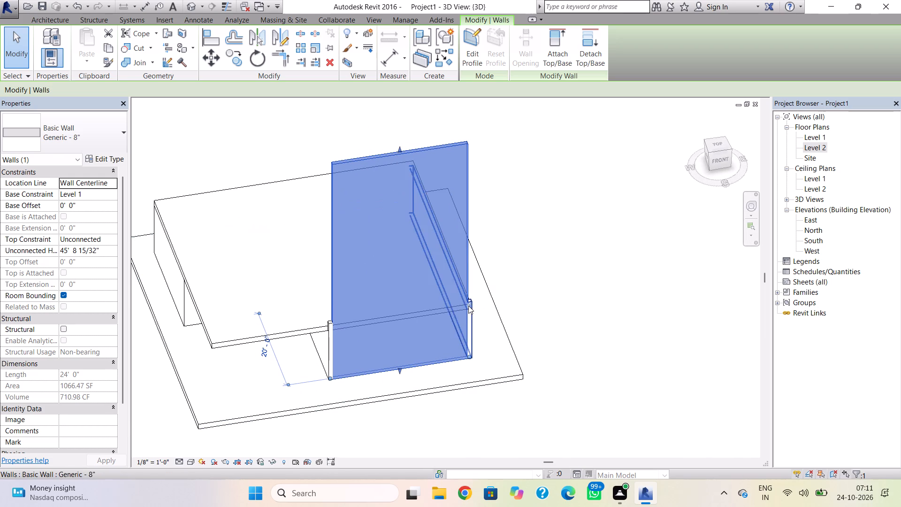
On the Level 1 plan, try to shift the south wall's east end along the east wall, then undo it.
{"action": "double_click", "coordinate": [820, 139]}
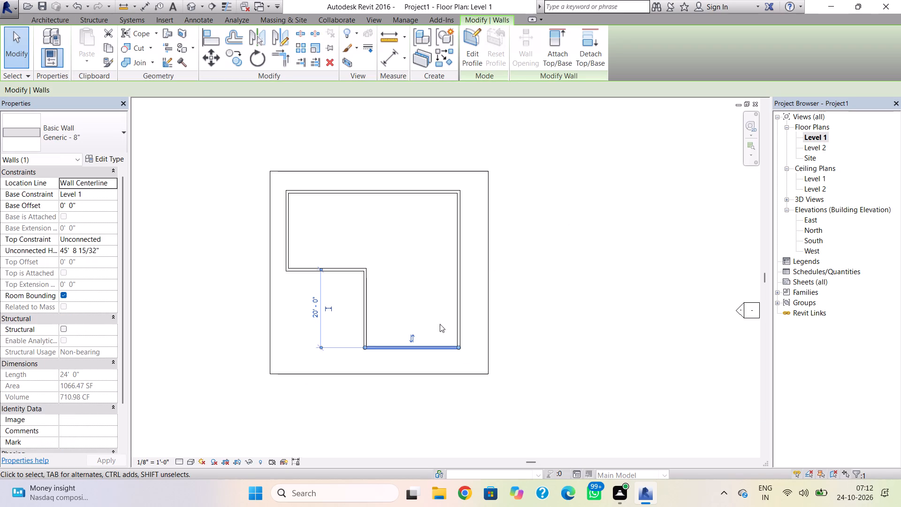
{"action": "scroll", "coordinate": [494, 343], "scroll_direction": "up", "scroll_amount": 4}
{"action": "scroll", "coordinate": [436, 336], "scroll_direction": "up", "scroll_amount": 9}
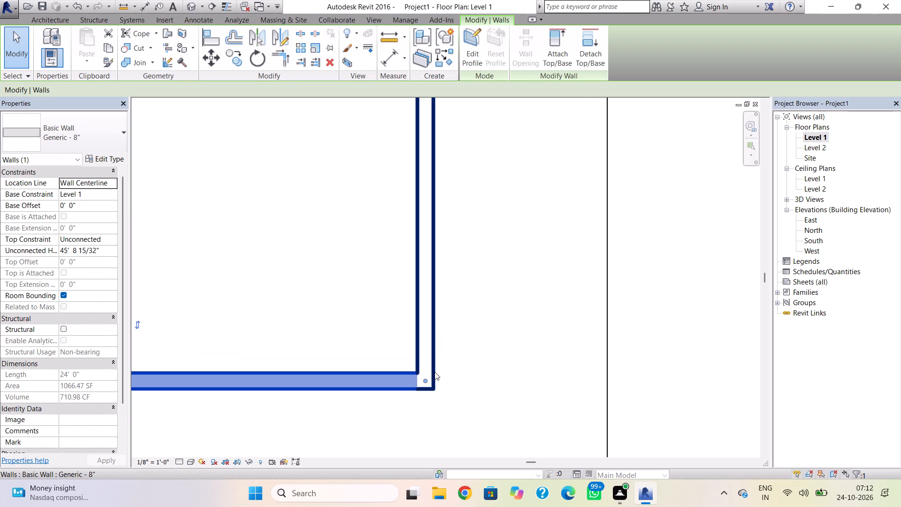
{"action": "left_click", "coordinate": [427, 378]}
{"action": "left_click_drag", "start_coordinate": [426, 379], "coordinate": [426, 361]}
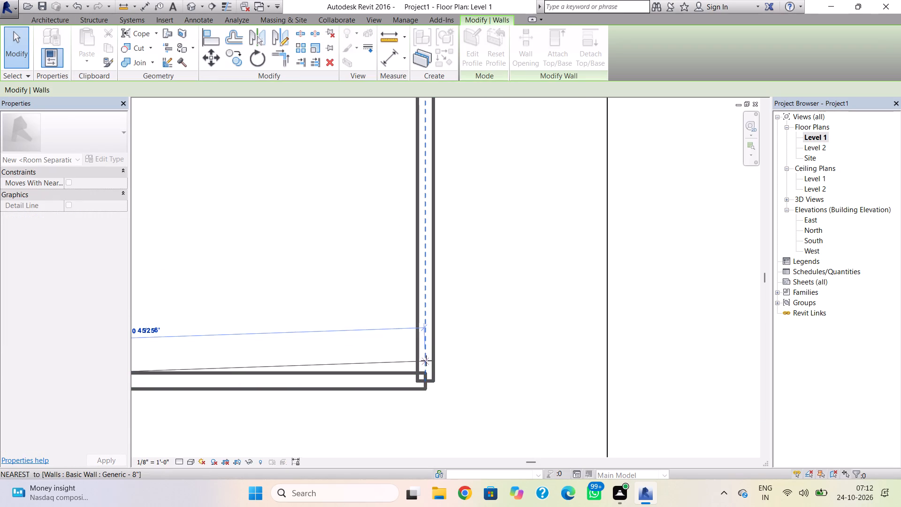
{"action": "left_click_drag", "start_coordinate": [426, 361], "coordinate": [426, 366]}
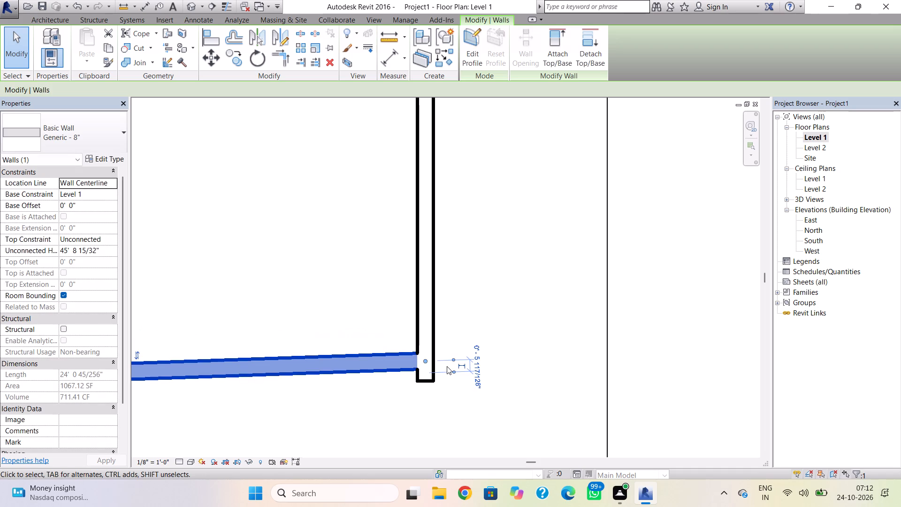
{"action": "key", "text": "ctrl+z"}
Shorten the east wall from its south end to about 39' 7", pulling it back from the southeast corner.
{"action": "left_click", "coordinate": [435, 366]}
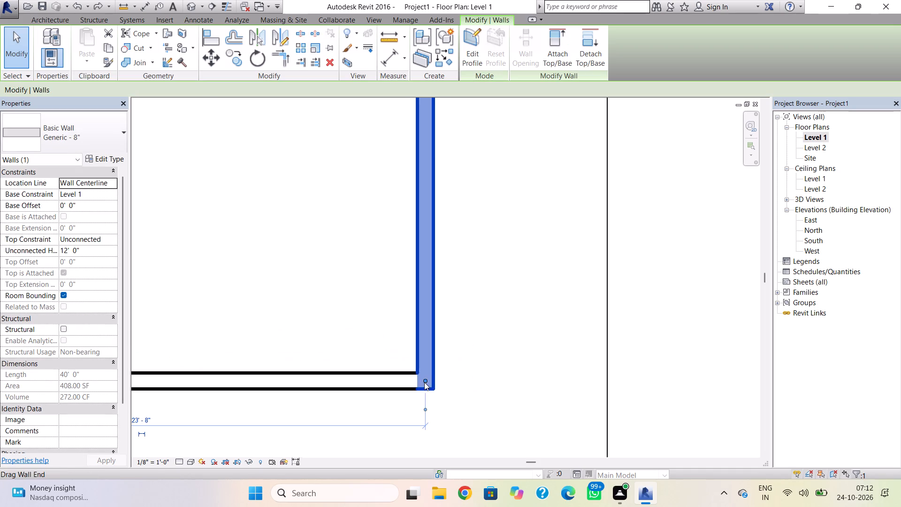
{"action": "scroll", "coordinate": [424, 382], "scroll_direction": "up", "scroll_amount": 4}
{"action": "left_click_drag", "start_coordinate": [426, 380], "coordinate": [426, 351]}
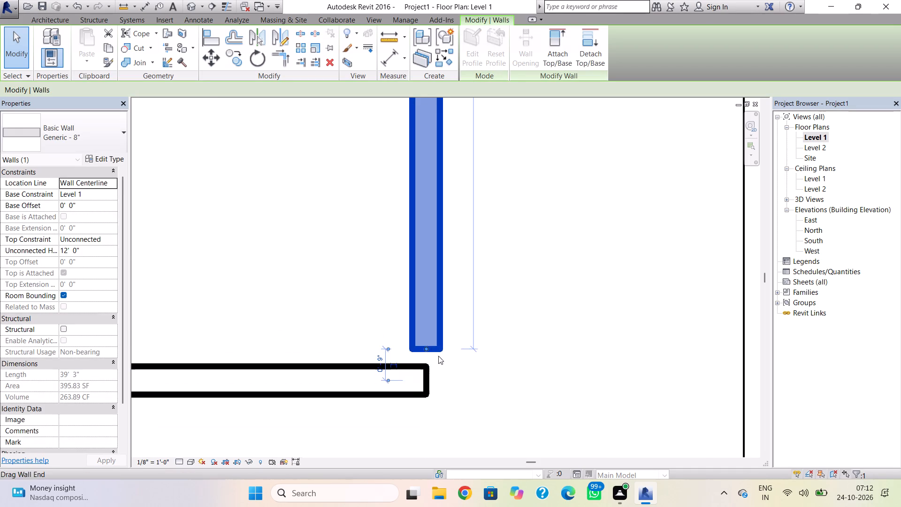
{"action": "scroll", "coordinate": [449, 359], "scroll_direction": "up", "scroll_amount": 4}
{"action": "left_click_drag", "start_coordinate": [410, 341], "coordinate": [410, 351]}
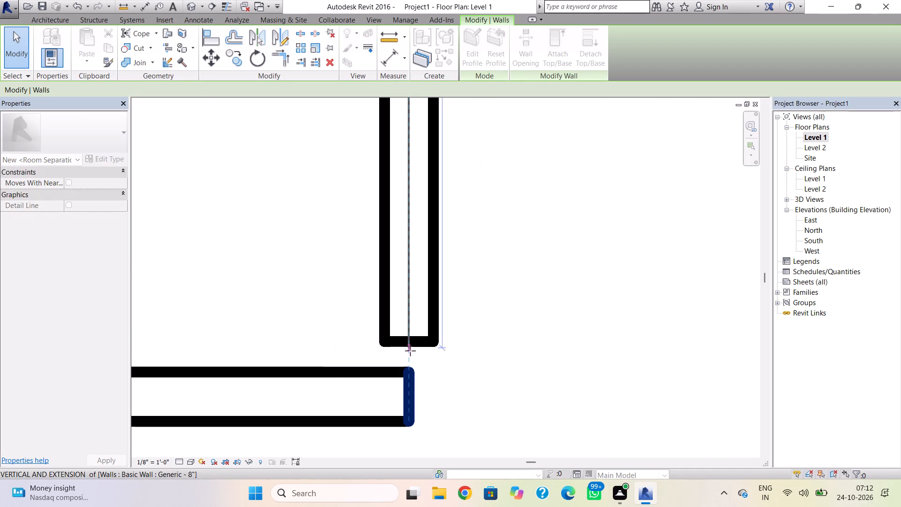
{"action": "left_click_drag", "start_coordinate": [410, 351], "coordinate": [410, 364]}
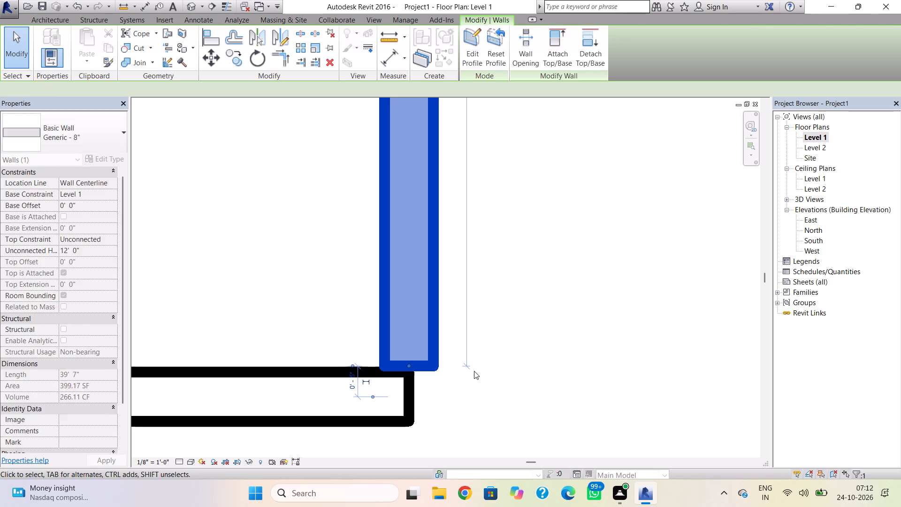
{"action": "left_click", "coordinate": [474, 371]}
Extend the south wall's east end to line up with the east wall's outer face.
{"action": "left_click", "coordinate": [410, 396]}
{"action": "left_click", "coordinate": [400, 399]}
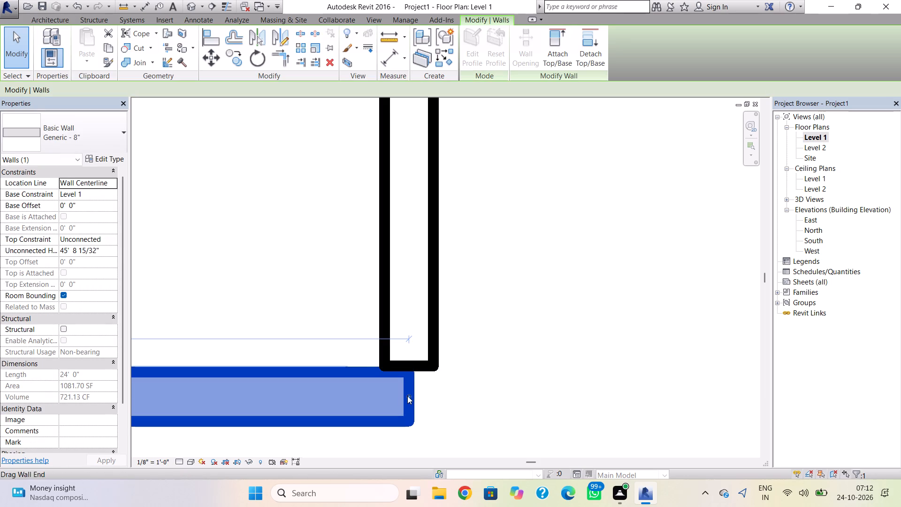
{"action": "left_click_drag", "start_coordinate": [407, 396], "coordinate": [433, 399]}
{"action": "left_click", "coordinate": [488, 388]}
Extend the east wall's south end to meet the south wall at the southeast corner.
{"action": "scroll", "coordinate": [351, 371], "scroll_direction": "down", "scroll_amount": 3}
{"action": "middle_click_drag", "start_coordinate": [351, 371], "coordinate": [555, 344]}
{"action": "left_click", "coordinate": [601, 338]}
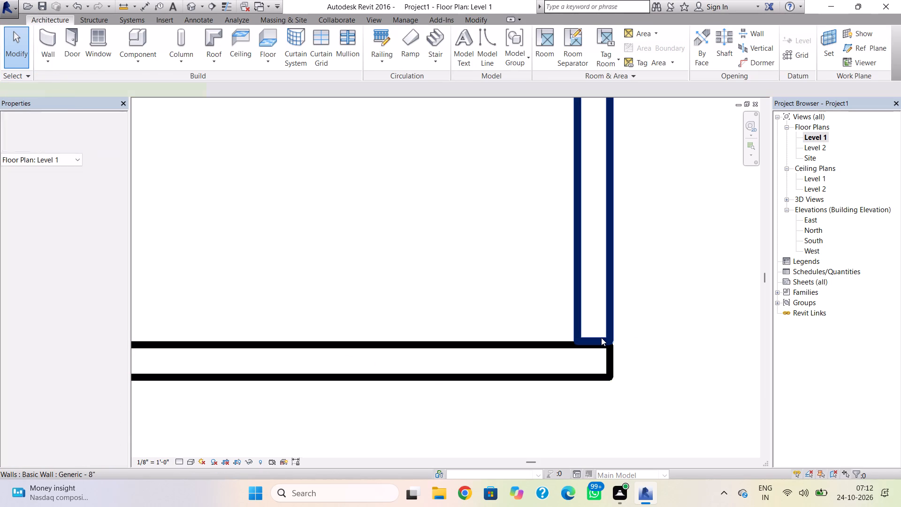
{"action": "left_click_drag", "start_coordinate": [591, 339], "coordinate": [590, 349]}
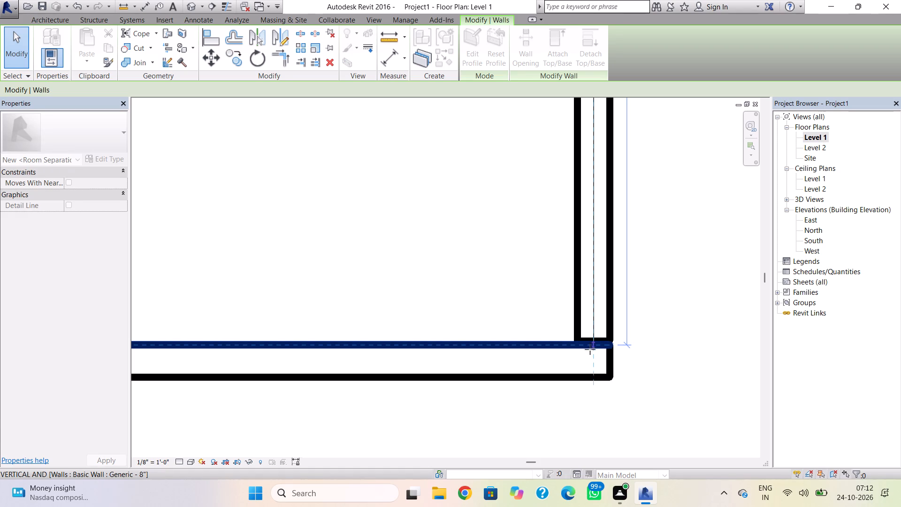
{"action": "left_click_drag", "start_coordinate": [590, 349], "coordinate": [590, 352]}
{"action": "left_click", "coordinate": [655, 348]}
Shorten the north-south wall at the south wall's west end to about 19' 6", pulling it back from the corner.
{"action": "scroll", "coordinate": [450, 331], "scroll_direction": "down", "scroll_amount": 2}
{"action": "middle_click_drag", "start_coordinate": [450, 331], "coordinate": [690, 323]}
{"action": "scroll", "coordinate": [299, 315], "scroll_direction": "down", "scroll_amount": 4}
{"action": "middle_click_drag", "start_coordinate": [315, 316], "coordinate": [596, 337]}
{"action": "scroll", "coordinate": [365, 332], "scroll_direction": "up", "scroll_amount": 3}
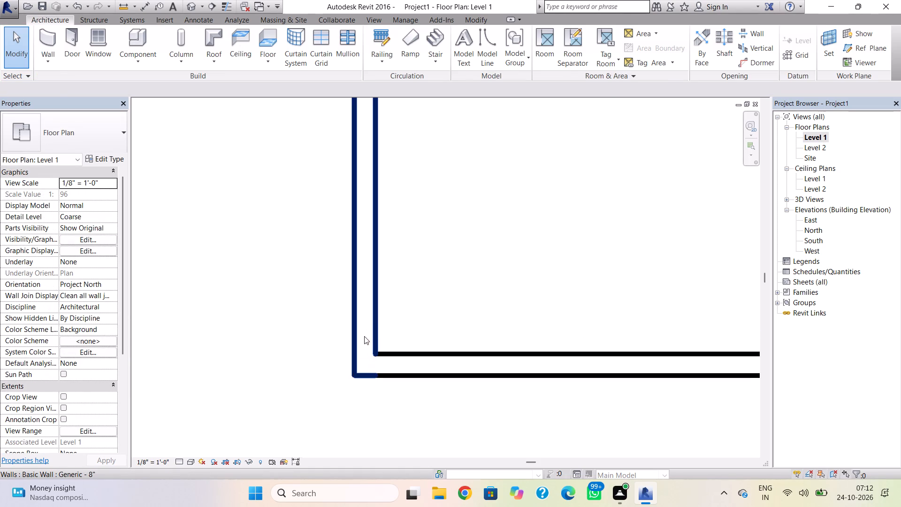
{"action": "left_click", "coordinate": [364, 336]}
{"action": "left_click_drag", "start_coordinate": [365, 362], "coordinate": [367, 348]}
Extend the south wall's west end to the adjoining wall's outer face, making the south wall 24' 4" long.
{"action": "left_click", "coordinate": [367, 361]}
{"action": "left_click_drag", "start_coordinate": [365, 363], "coordinate": [357, 365]}
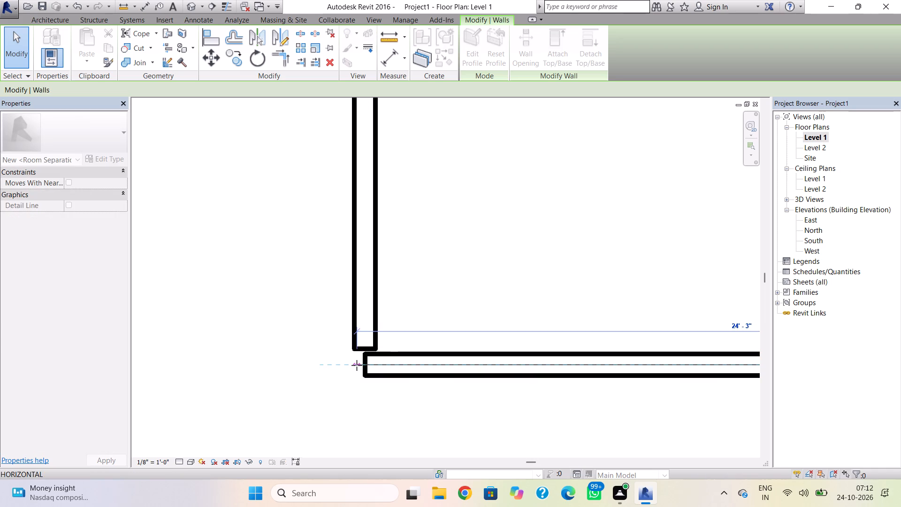
{"action": "left_click_drag", "start_coordinate": [357, 365], "coordinate": [354, 365]}
{"action": "left_click", "coordinate": [323, 353]}
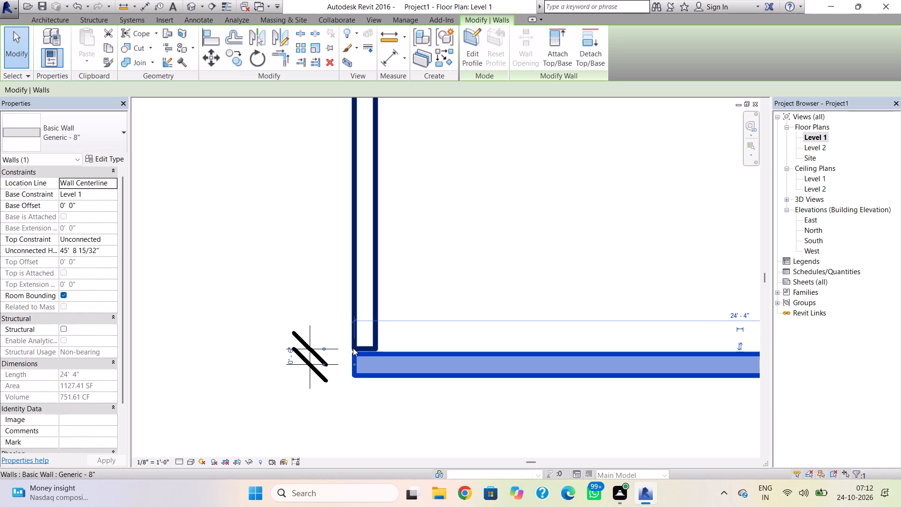
{"action": "scroll", "coordinate": [354, 349], "scroll_direction": "up", "scroll_amount": 1}
{"action": "key", "text": "Escape"}
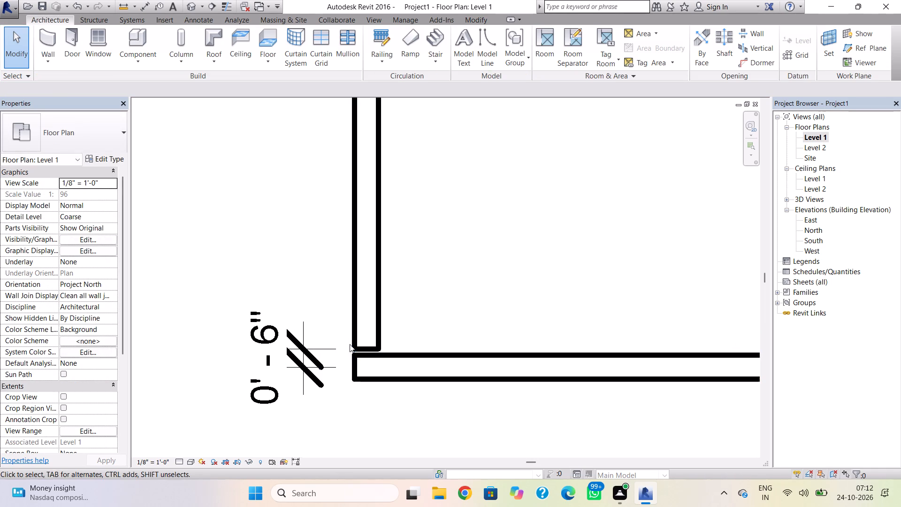
Extend the shortened north-south wall to 20' so its south end meets the south wall.
{"action": "scroll", "coordinate": [350, 344], "scroll_direction": "up", "scroll_amount": 3}
{"action": "left_click", "coordinate": [372, 348]}
{"action": "scroll", "coordinate": [372, 350], "scroll_direction": "up", "scroll_amount": 3}
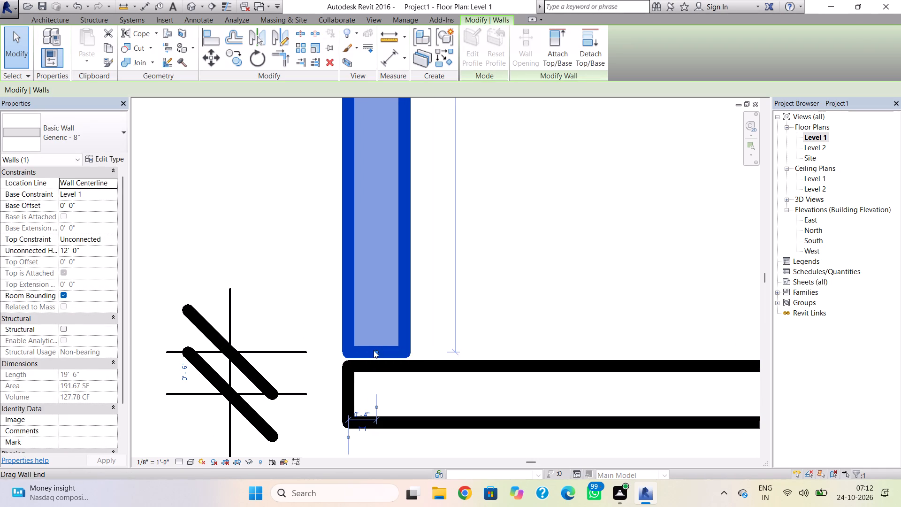
{"action": "left_click_drag", "start_coordinate": [374, 351], "coordinate": [373, 363]}
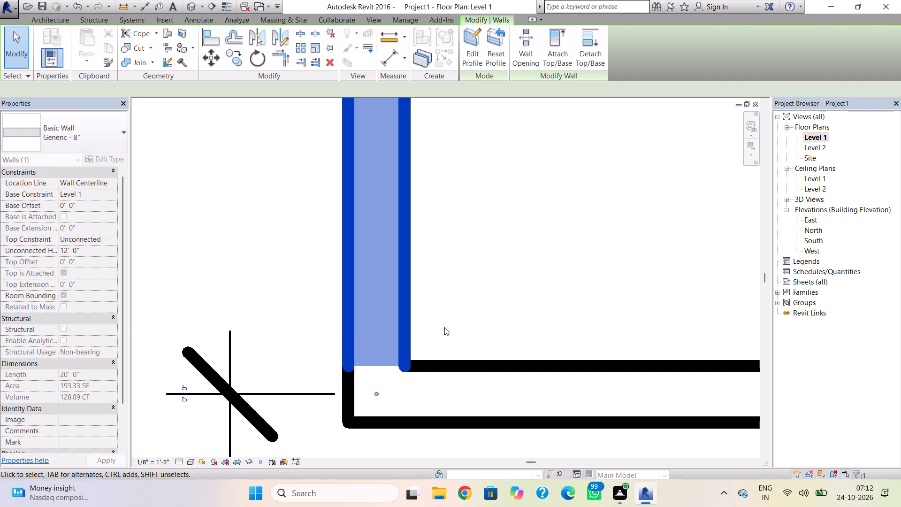
{"action": "left_click", "coordinate": [444, 327]}
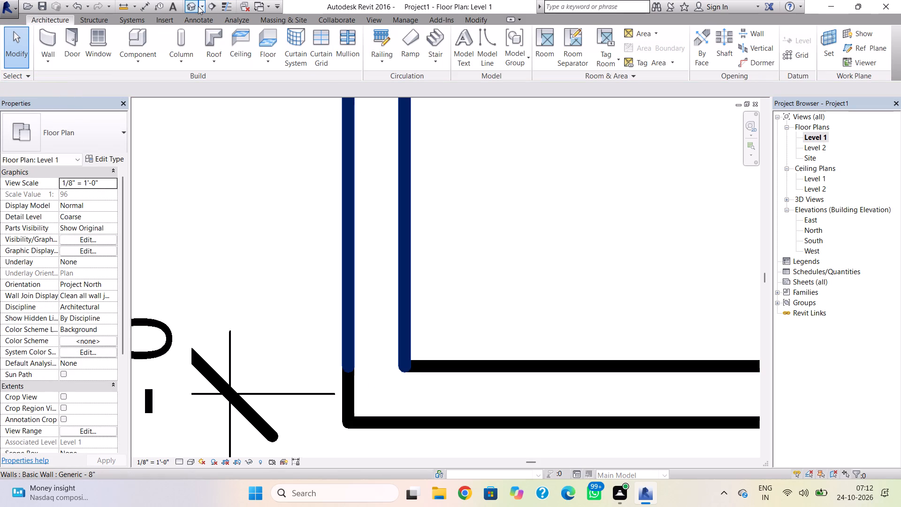
Open the default 3D view and orbit around the model to check the tall south wall and its corners.
{"action": "left_click", "coordinate": [194, 6]}
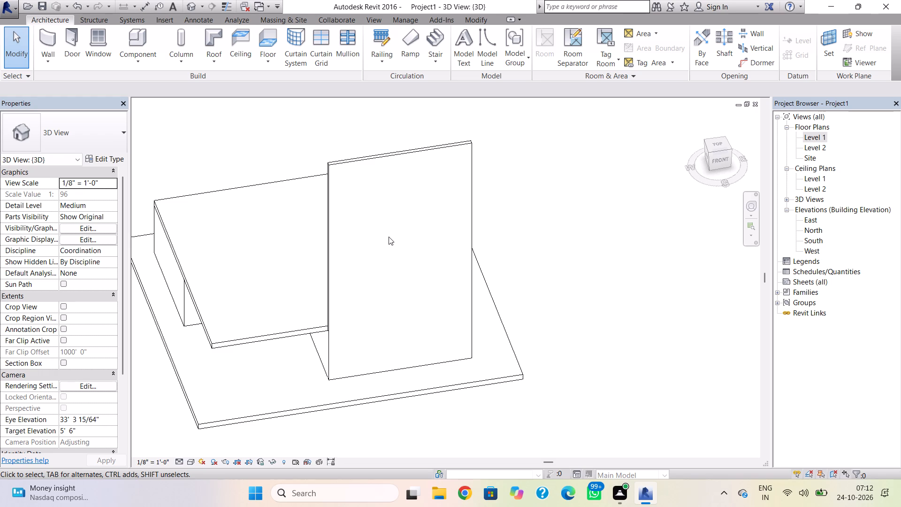
{"action": "right_click_drag", "start_coordinate": [428, 225], "coordinate": [313, 218], "text": "shift"}
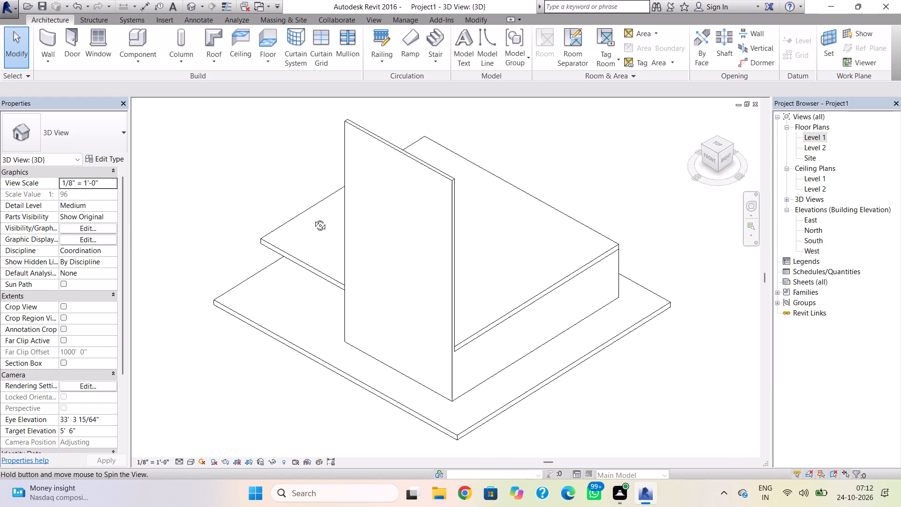
{"action": "right_click_drag", "start_coordinate": [313, 218], "coordinate": [289, 198], "text": "shift"}
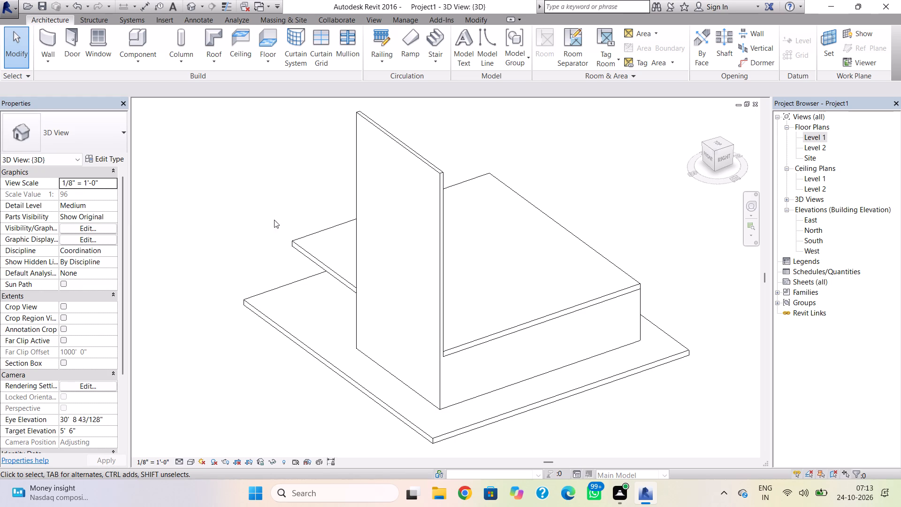
In the Level 1 floor plan, delete the linear dimension at the south wall's west end.
{"action": "double_click", "coordinate": [817, 138]}
{"action": "scroll", "coordinate": [508, 242], "scroll_direction": "down", "scroll_amount": 5}
{"action": "scroll", "coordinate": [458, 265], "scroll_direction": "down", "scroll_amount": 5}
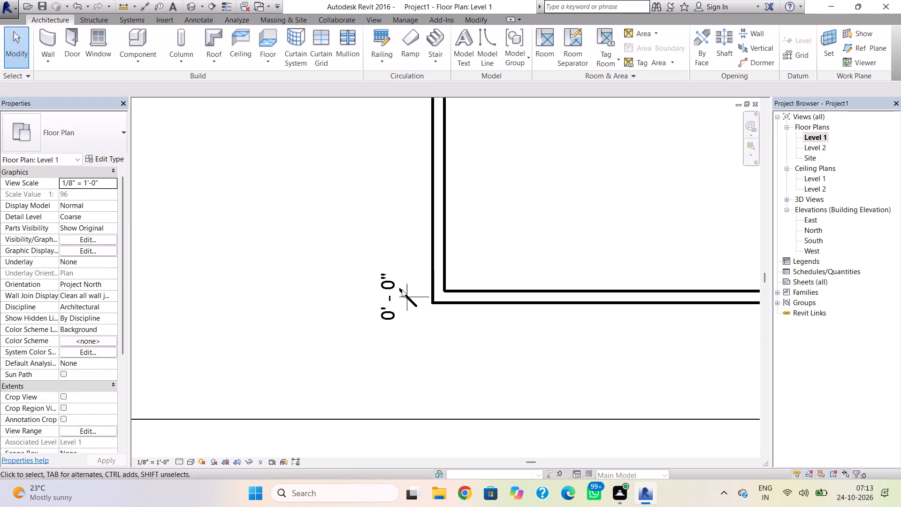
{"action": "scroll", "coordinate": [402, 289], "scroll_direction": "down", "scroll_amount": 6}
{"action": "key", "text": "Escape"}
{"action": "left_click", "coordinate": [371, 290]}
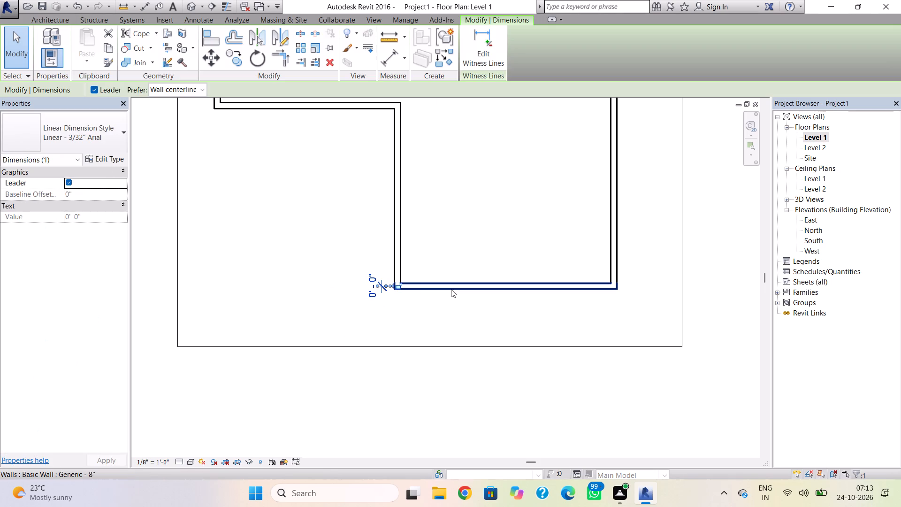
{"action": "key", "text": "Delete"}
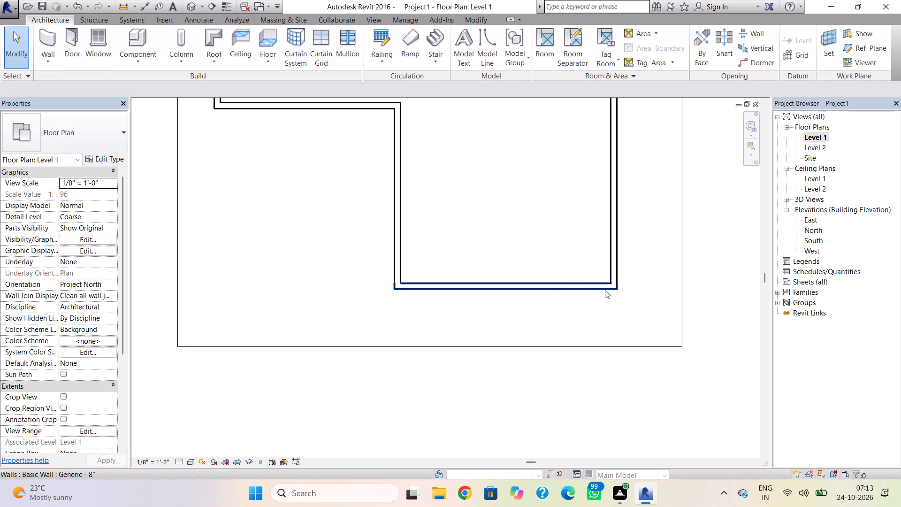
Go to the Level 2 floor plan and open the Generic - 12" roof's footprint for editing.
{"action": "scroll", "coordinate": [614, 291], "scroll_direction": "up", "scroll_amount": 3}
{"action": "scroll", "coordinate": [611, 299], "scroll_direction": "down", "scroll_amount": 8}
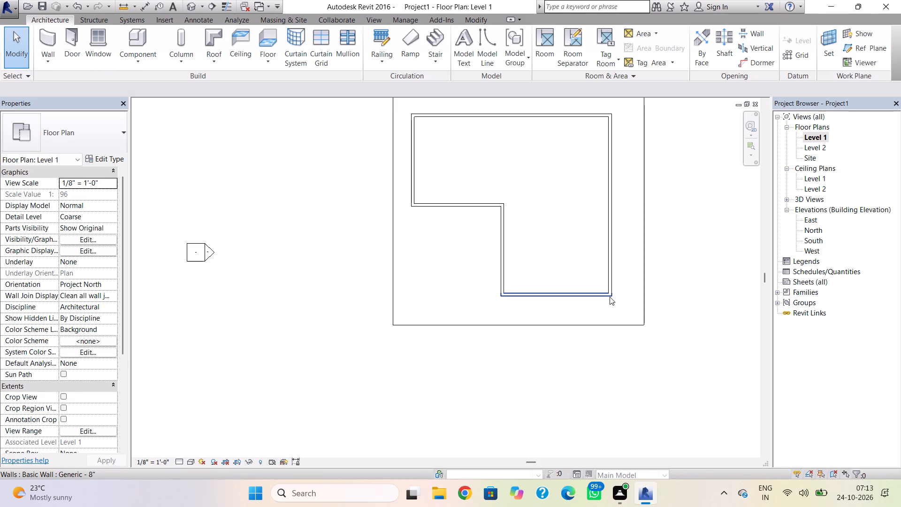
{"action": "left_click", "coordinate": [610, 284]}
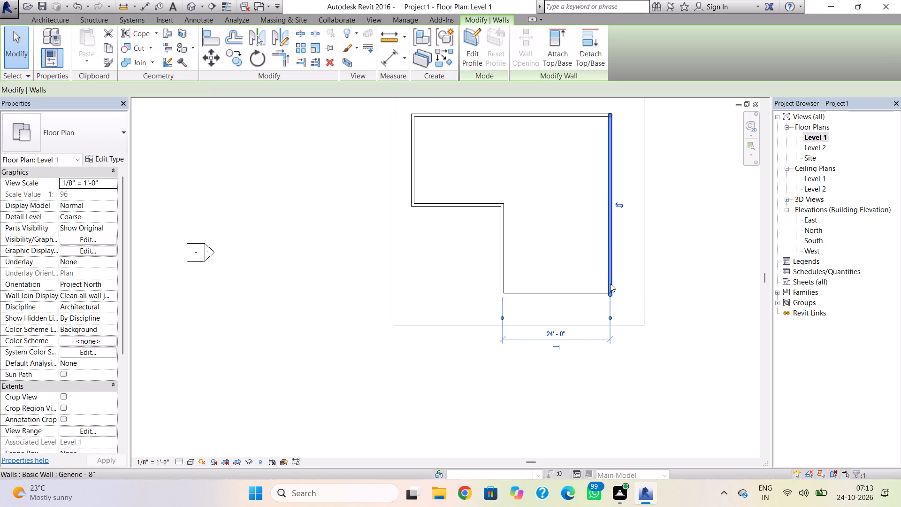
{"action": "double_click", "coordinate": [808, 151]}
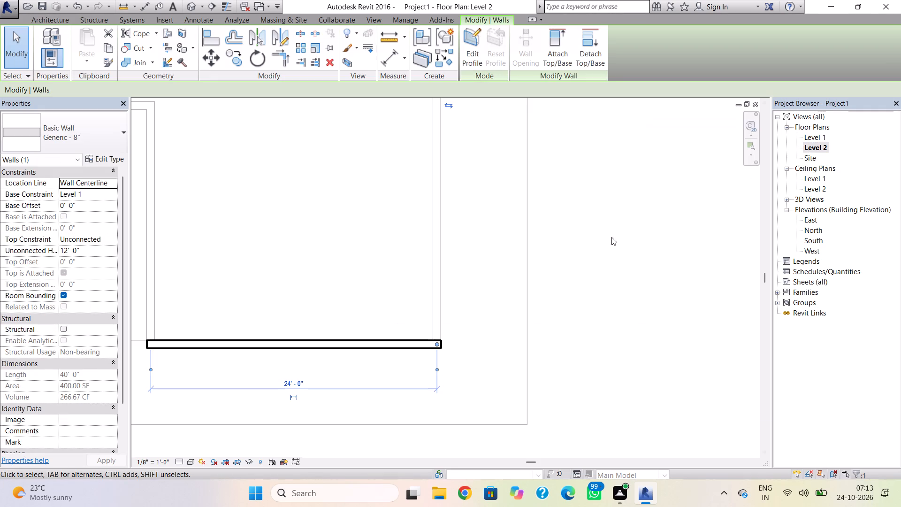
{"action": "left_click", "coordinate": [440, 296]}
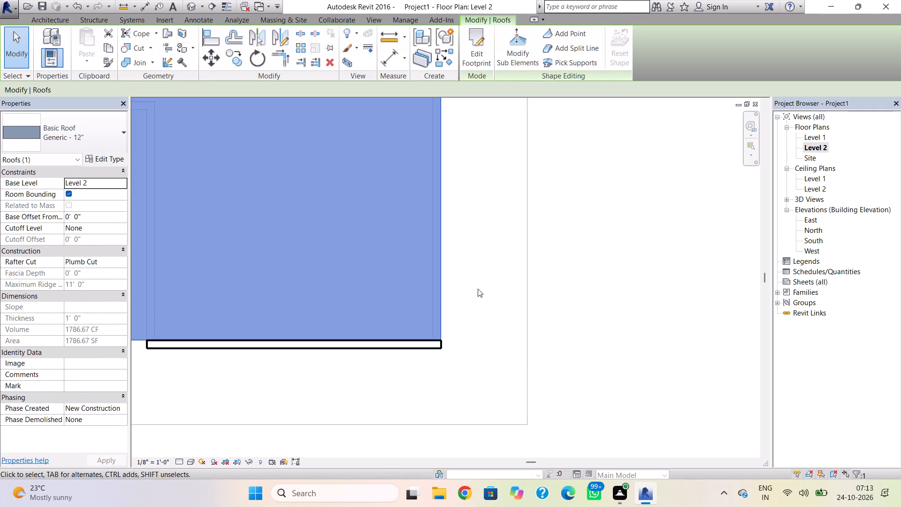
{"action": "middle_click_drag", "start_coordinate": [441, 231], "coordinate": [463, 296]}
{"action": "scroll", "coordinate": [441, 231], "scroll_direction": "down", "scroll_amount": 1}
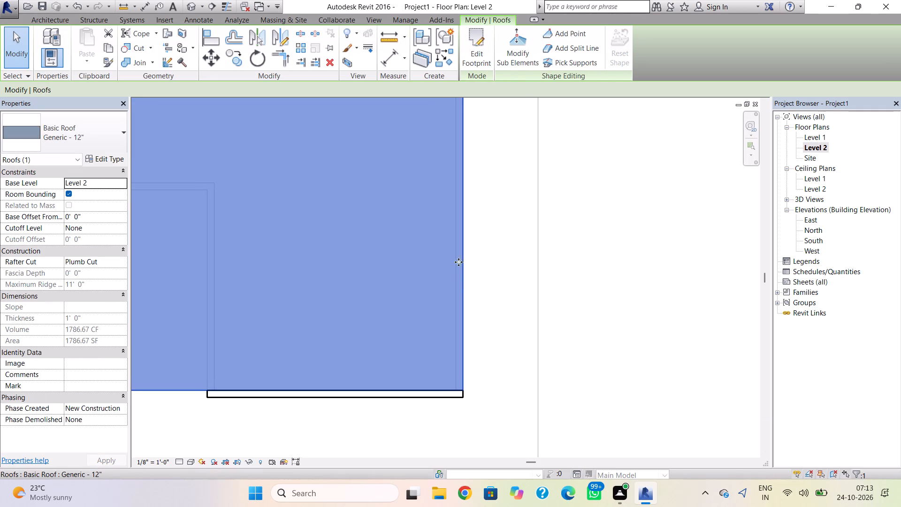
{"action": "scroll", "coordinate": [464, 246], "scroll_direction": "down", "scroll_amount": 3}
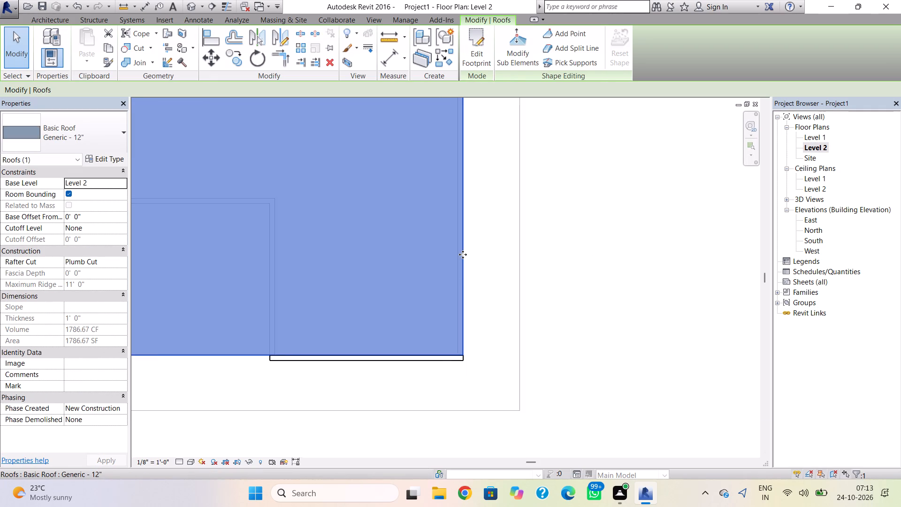
{"action": "scroll", "coordinate": [463, 254], "scroll_direction": "down", "scroll_amount": 3}
{"action": "middle_click_drag", "start_coordinate": [463, 254], "coordinate": [464, 274]}
{"action": "scroll", "coordinate": [464, 274], "scroll_direction": "up", "scroll_amount": 1}
{"action": "double_click", "coordinate": [465, 267]}
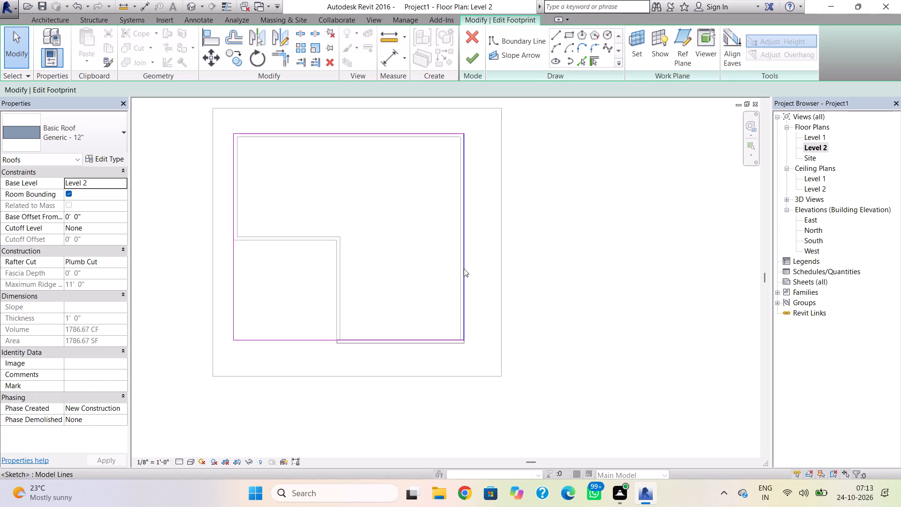
Move the roof's east boundary line west to the east wall's inner face and finish the footprint.
{"action": "scroll", "coordinate": [464, 269], "scroll_direction": "up", "scroll_amount": 4}
{"action": "left_click", "coordinate": [464, 269]}
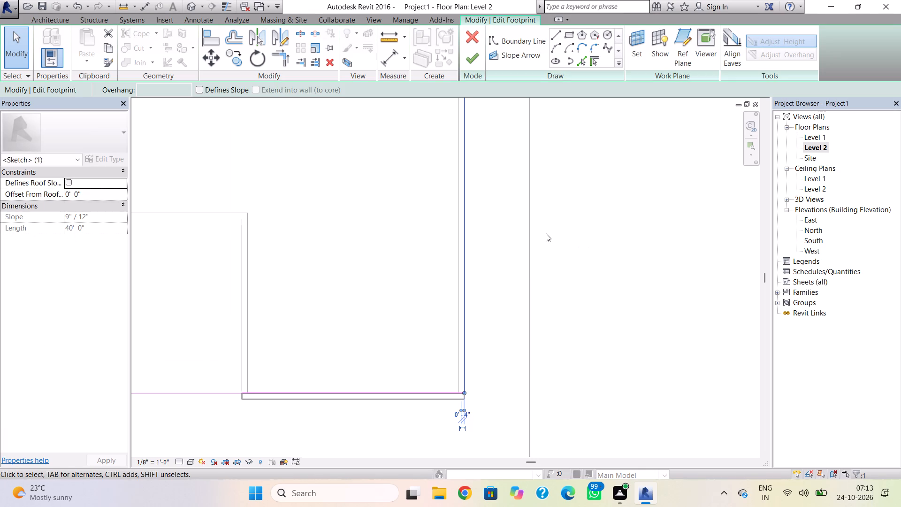
{"action": "key", "text": "Left"}
{"action": "key", "text": "Left"}
{"action": "scroll", "coordinate": [487, 247], "scroll_direction": "up", "scroll_amount": 5}
{"action": "key", "text": "Left"}
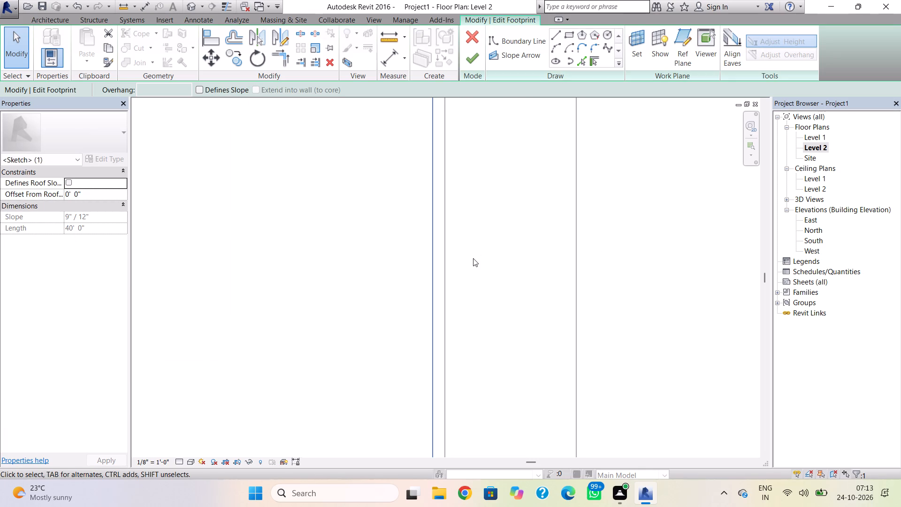
{"action": "scroll", "coordinate": [473, 258], "scroll_direction": "down", "scroll_amount": 4}
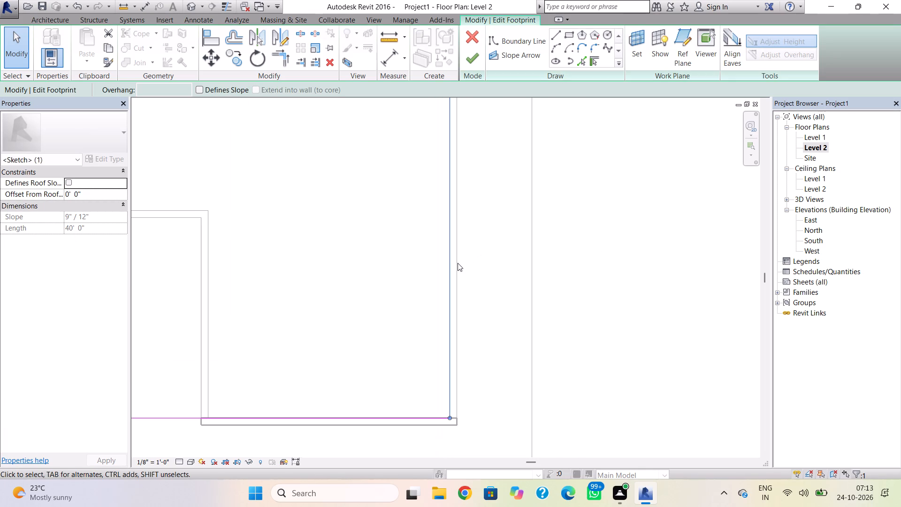
{"action": "left_click", "coordinate": [478, 63]}
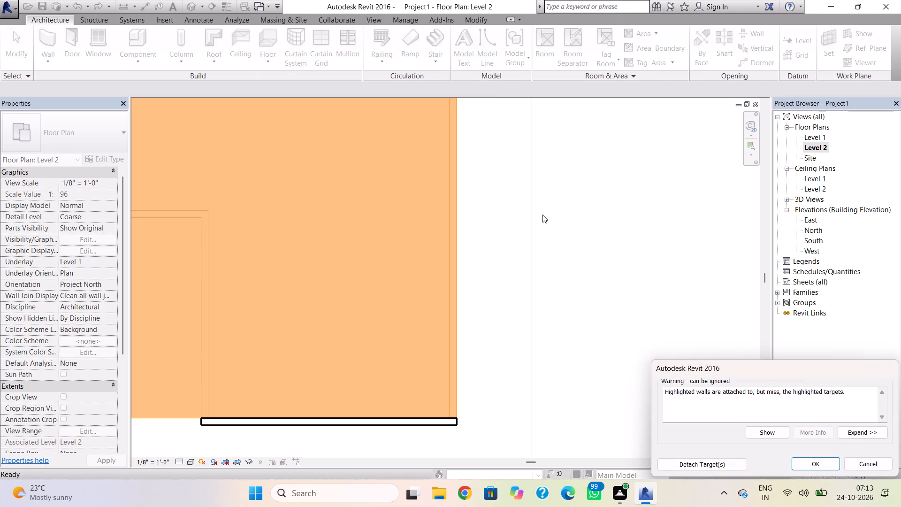
{"action": "left_click", "coordinate": [817, 463]}
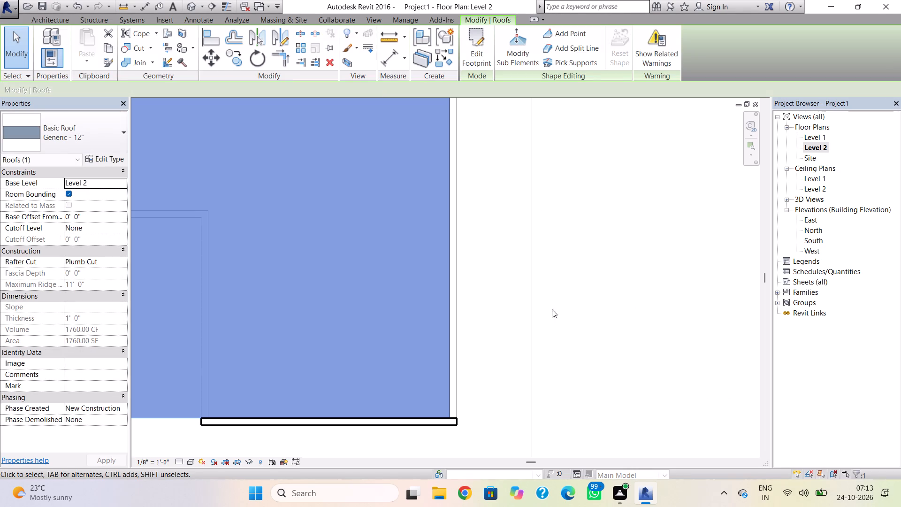
Delete the 40' long east wall.
{"action": "left_click", "coordinate": [458, 256]}
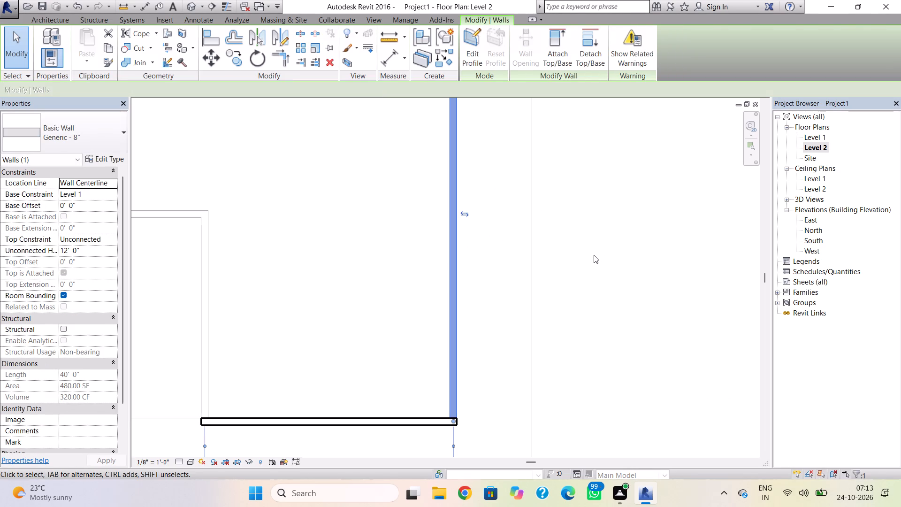
{"action": "key", "text": "Delete"}
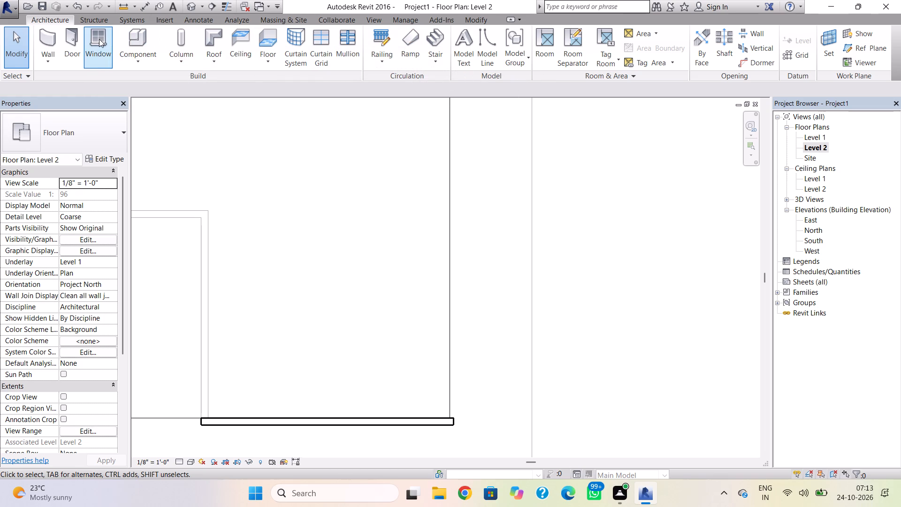
Draw a 20' high Generic - 8" wall, Finish Face: Exterior, from the south wall's east end about 40' north, flipped to the inner side.
{"action": "left_click", "coordinate": [48, 42]}
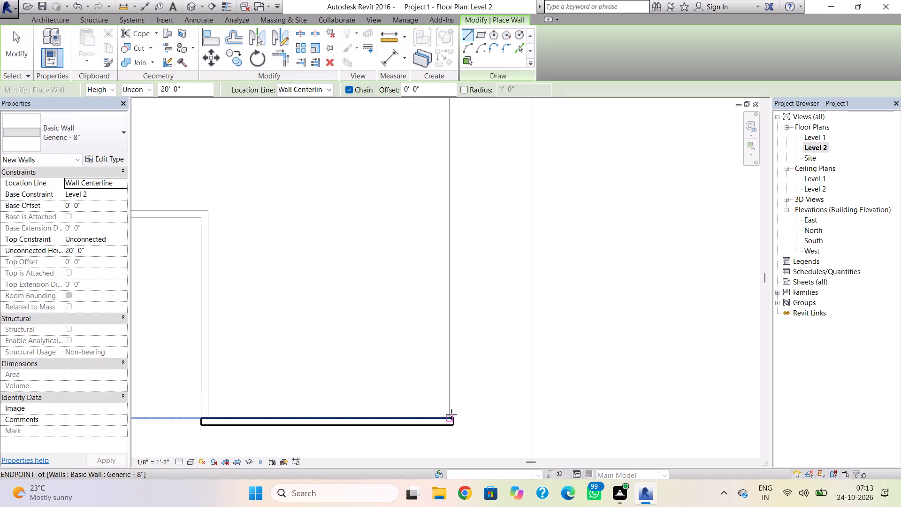
{"action": "scroll", "coordinate": [451, 415], "scroll_direction": "up", "scroll_amount": 8}
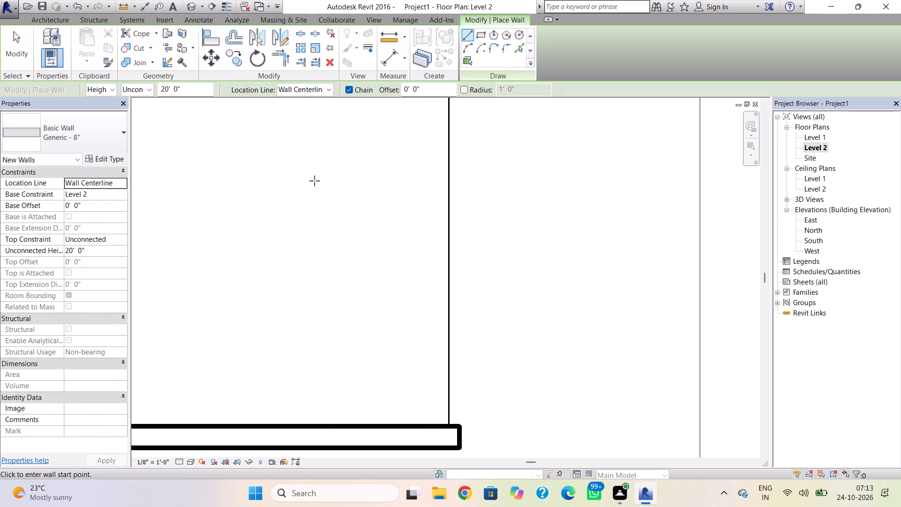
{"action": "left_click", "coordinate": [315, 95]}
{"action": "left_click", "coordinate": [322, 120]}
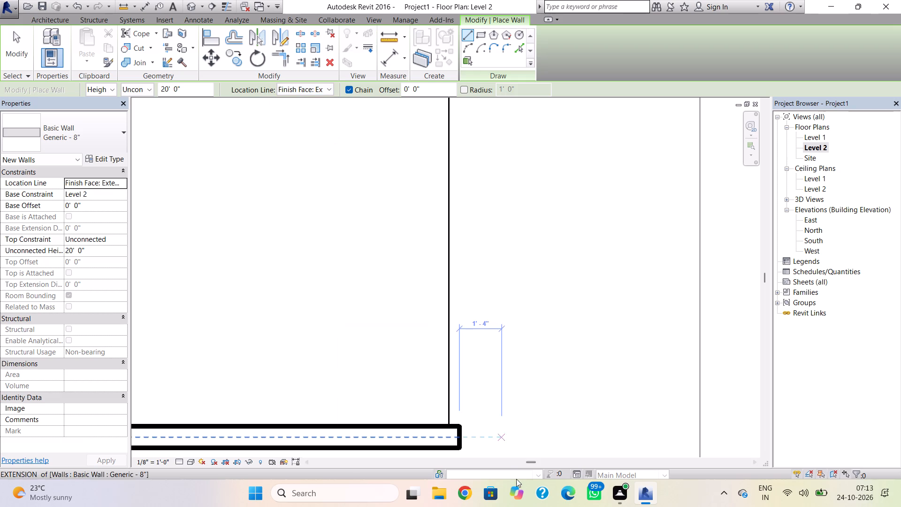
{"action": "left_click", "coordinate": [461, 422]}
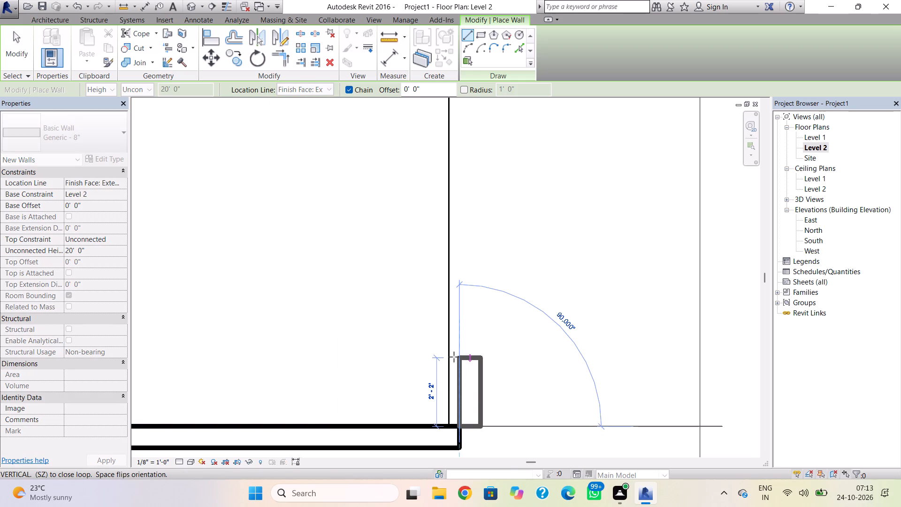
{"action": "key", "text": "space"}
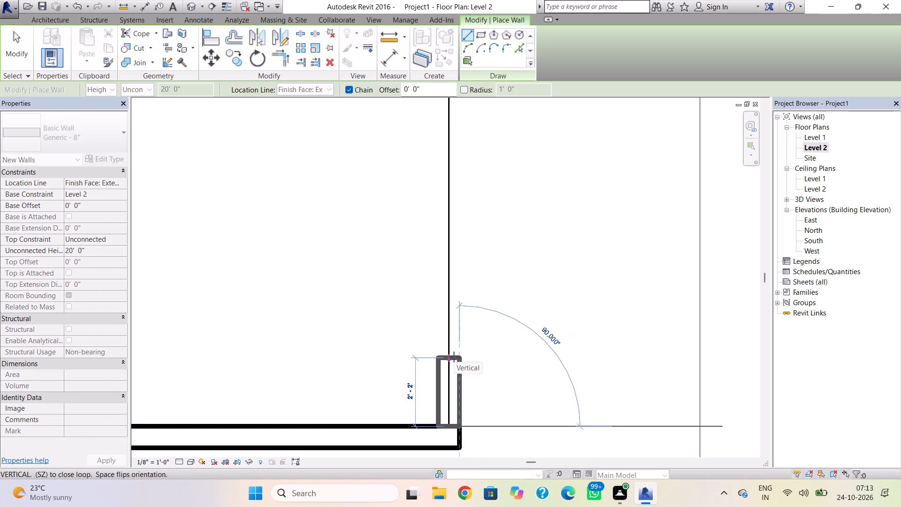
{"action": "scroll", "coordinate": [465, 261], "scroll_direction": "down", "scroll_amount": 6}
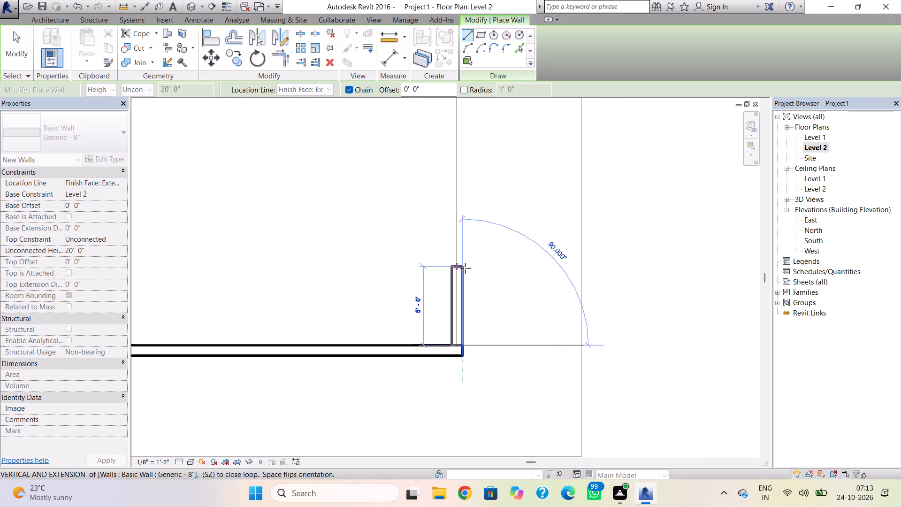
{"action": "middle_click_drag", "start_coordinate": [466, 270], "coordinate": [469, 378]}
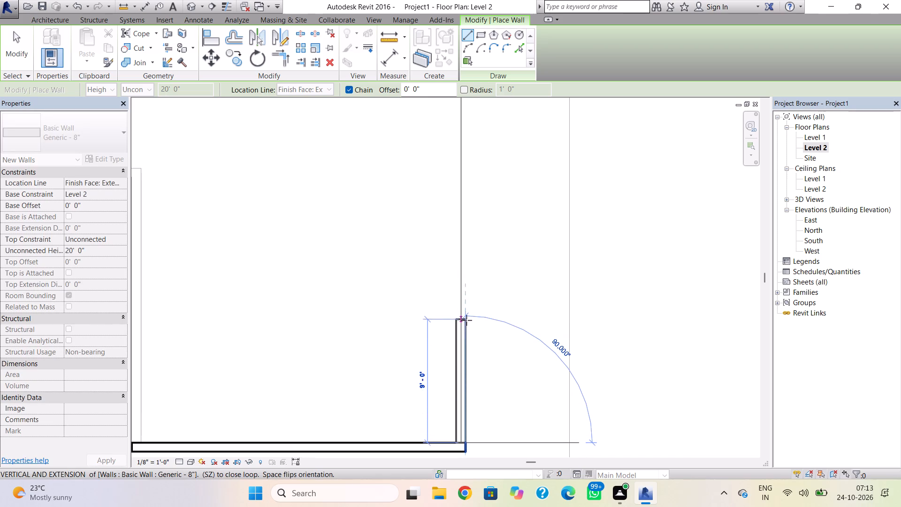
{"action": "scroll", "coordinate": [466, 320], "scroll_direction": "down", "scroll_amount": 3}
{"action": "middle_click_drag", "start_coordinate": [471, 224], "coordinate": [458, 398]}
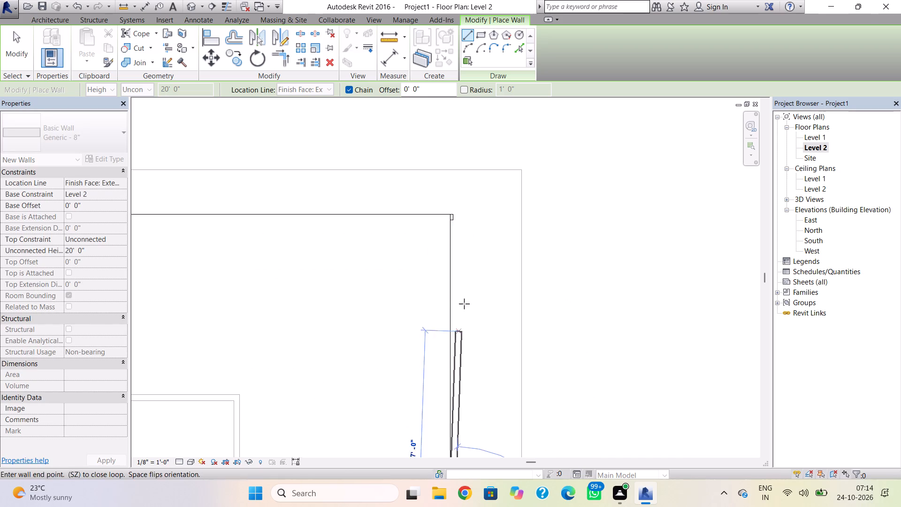
{"action": "left_click", "coordinate": [453, 215]}
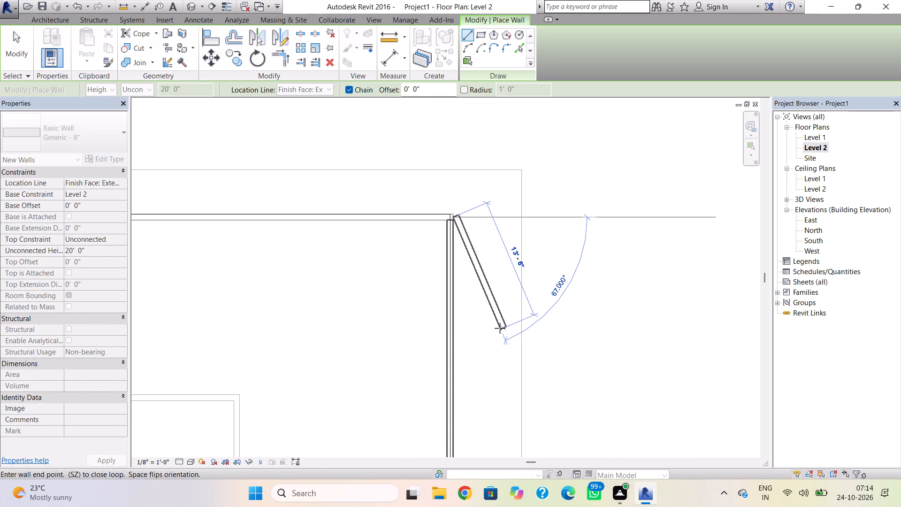
{"action": "key", "text": "Escape"}
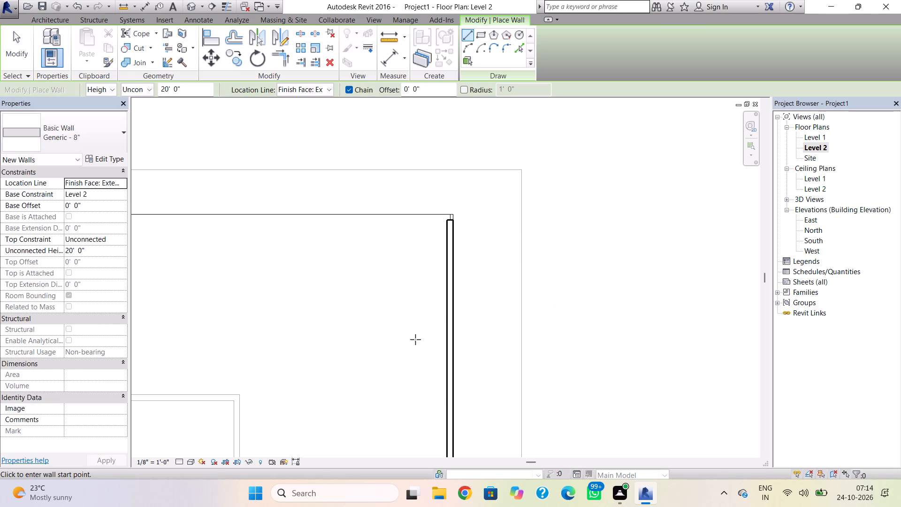
{"action": "key", "text": "Escape"}
Extend the new east wall's north end to the north wall's outer face, making the wall 40' 4" long.
{"action": "left_click", "coordinate": [455, 221]}
{"action": "scroll", "coordinate": [455, 221], "scroll_direction": "up", "scroll_amount": 3}
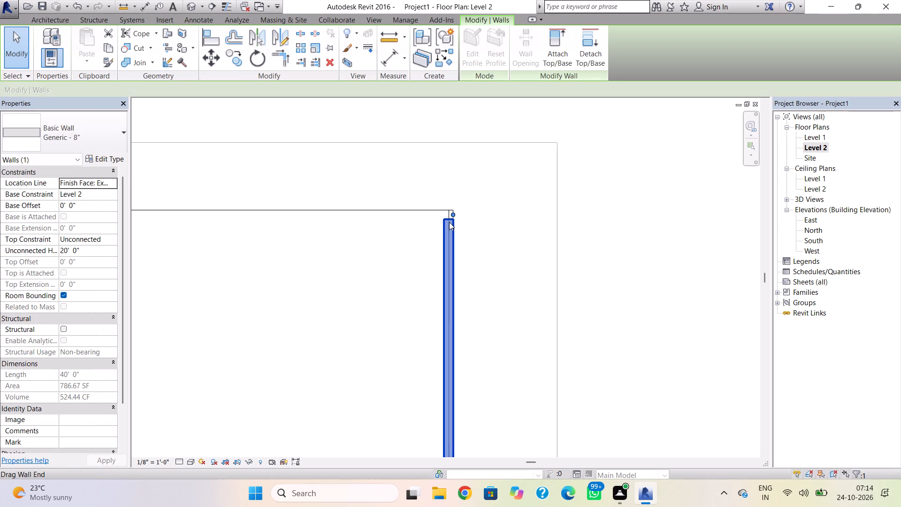
{"action": "scroll", "coordinate": [449, 222], "scroll_direction": "up", "scroll_amount": 6}
{"action": "left_click_drag", "start_coordinate": [459, 208], "coordinate": [460, 196]}
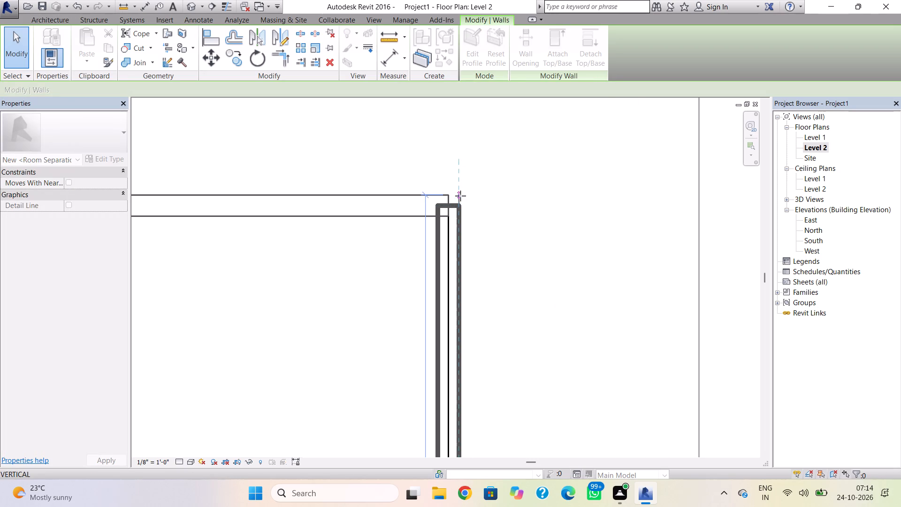
{"action": "left_click_drag", "start_coordinate": [460, 196], "coordinate": [461, 193]}
{"action": "scroll", "coordinate": [458, 202], "scroll_direction": "up", "scroll_amount": 4}
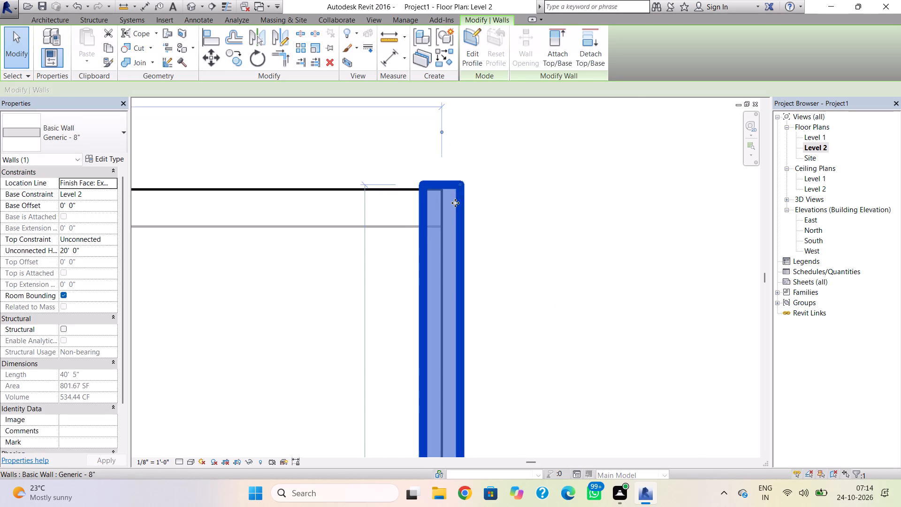
{"action": "left_click_drag", "start_coordinate": [461, 183], "coordinate": [461, 189]}
{"action": "left_click", "coordinate": [519, 203]}
Open the default 3D view to check the new east wall against the roof and south wall.
{"action": "scroll", "coordinate": [444, 358], "scroll_direction": "down", "scroll_amount": 6}
{"action": "middle_click_drag", "start_coordinate": [449, 359], "coordinate": [554, 221]}
{"action": "left_click", "coordinate": [191, 8]}
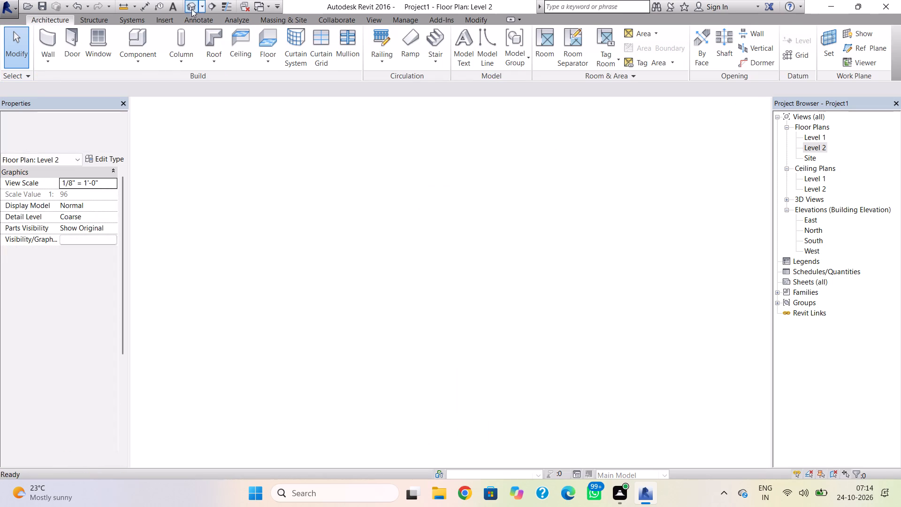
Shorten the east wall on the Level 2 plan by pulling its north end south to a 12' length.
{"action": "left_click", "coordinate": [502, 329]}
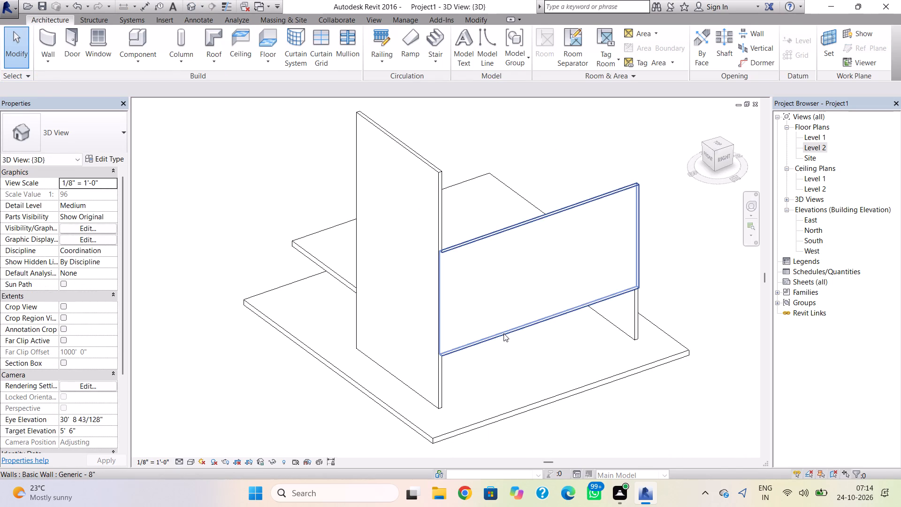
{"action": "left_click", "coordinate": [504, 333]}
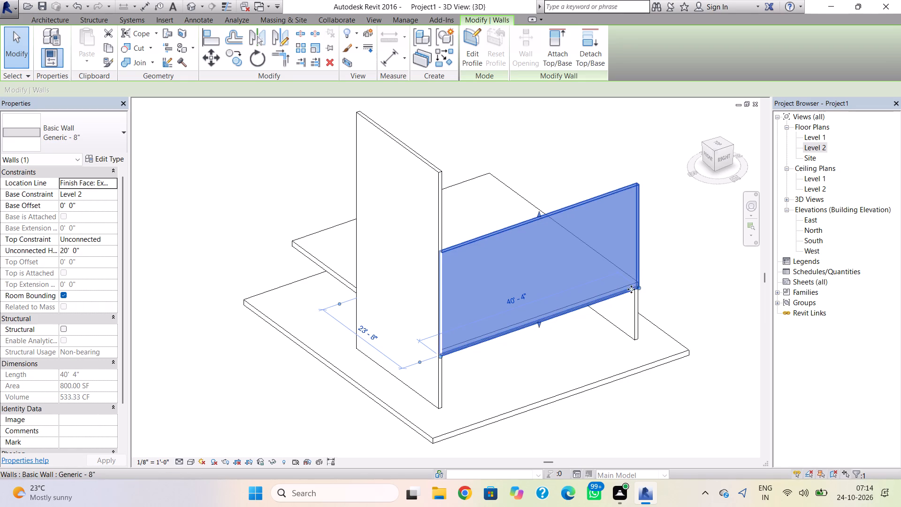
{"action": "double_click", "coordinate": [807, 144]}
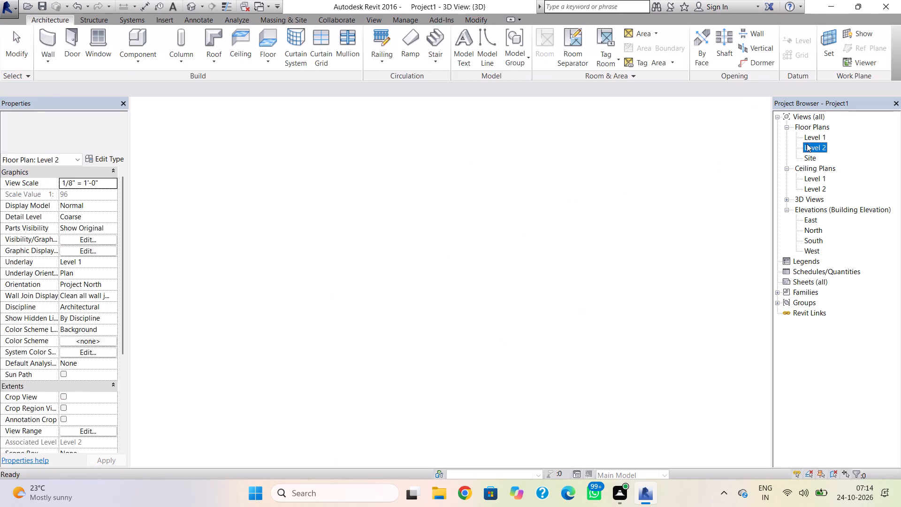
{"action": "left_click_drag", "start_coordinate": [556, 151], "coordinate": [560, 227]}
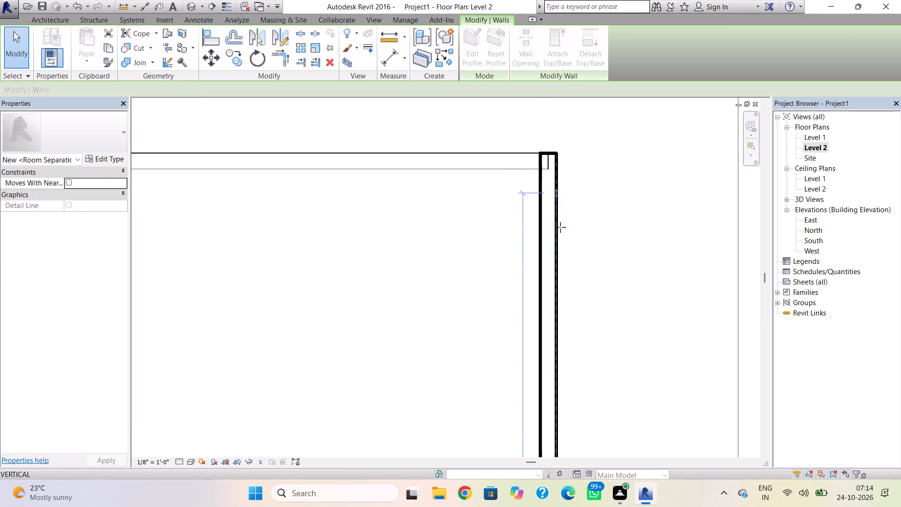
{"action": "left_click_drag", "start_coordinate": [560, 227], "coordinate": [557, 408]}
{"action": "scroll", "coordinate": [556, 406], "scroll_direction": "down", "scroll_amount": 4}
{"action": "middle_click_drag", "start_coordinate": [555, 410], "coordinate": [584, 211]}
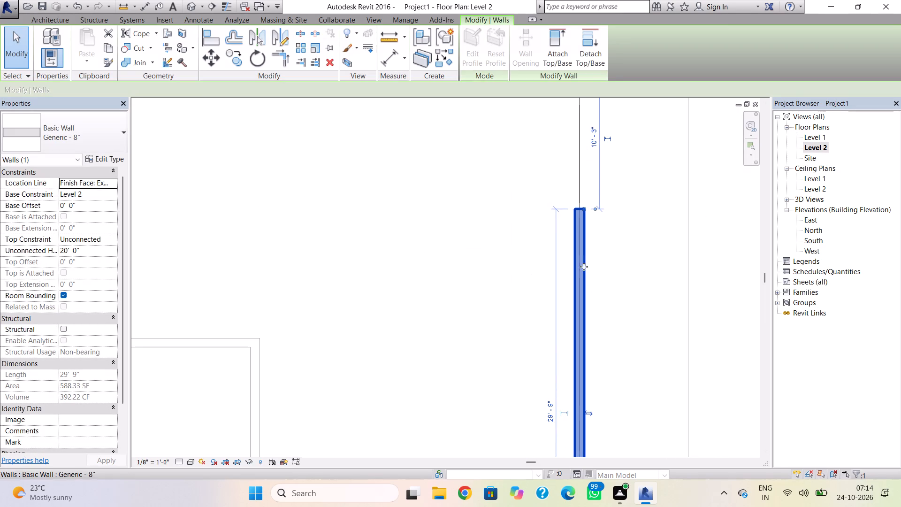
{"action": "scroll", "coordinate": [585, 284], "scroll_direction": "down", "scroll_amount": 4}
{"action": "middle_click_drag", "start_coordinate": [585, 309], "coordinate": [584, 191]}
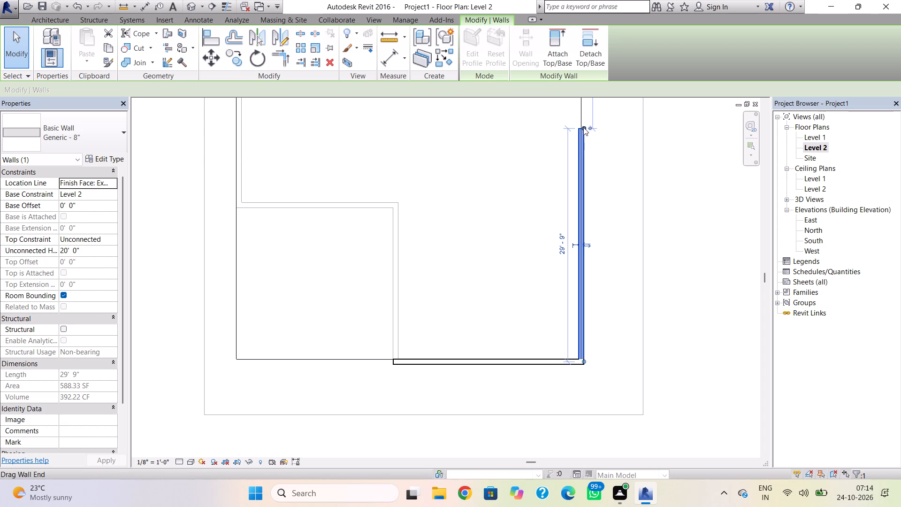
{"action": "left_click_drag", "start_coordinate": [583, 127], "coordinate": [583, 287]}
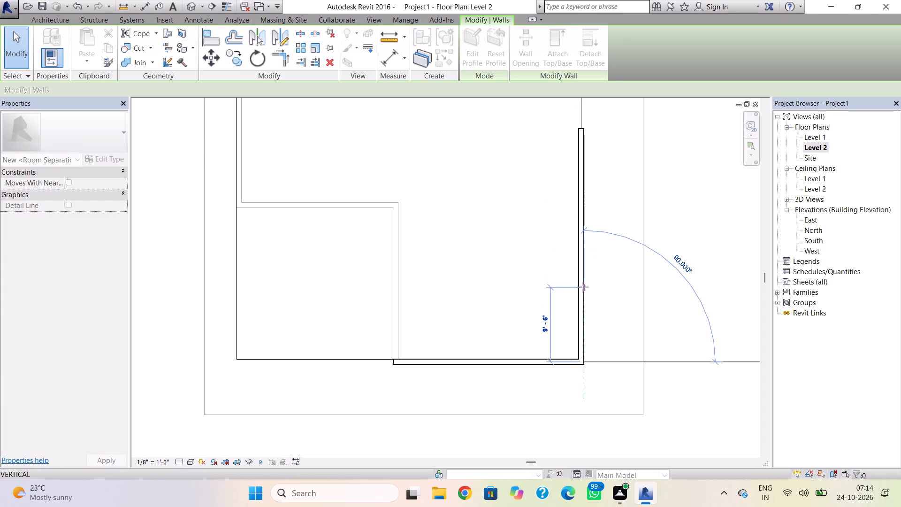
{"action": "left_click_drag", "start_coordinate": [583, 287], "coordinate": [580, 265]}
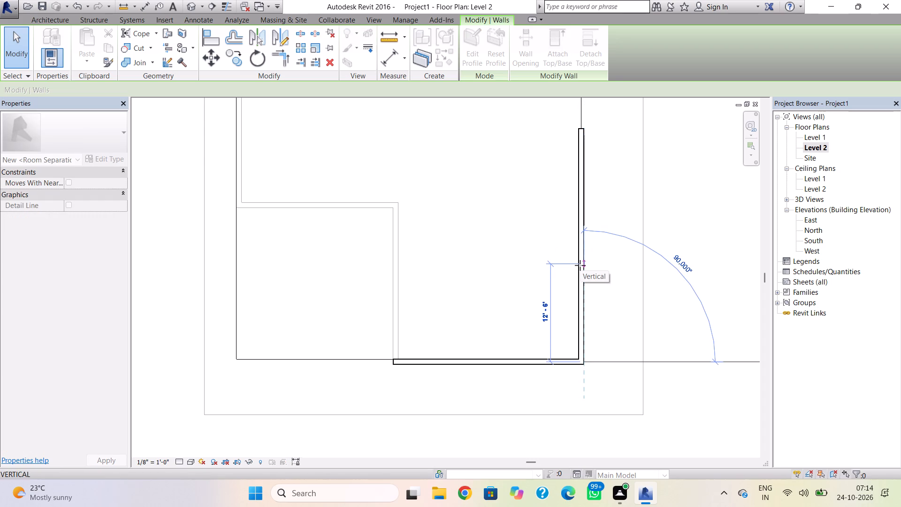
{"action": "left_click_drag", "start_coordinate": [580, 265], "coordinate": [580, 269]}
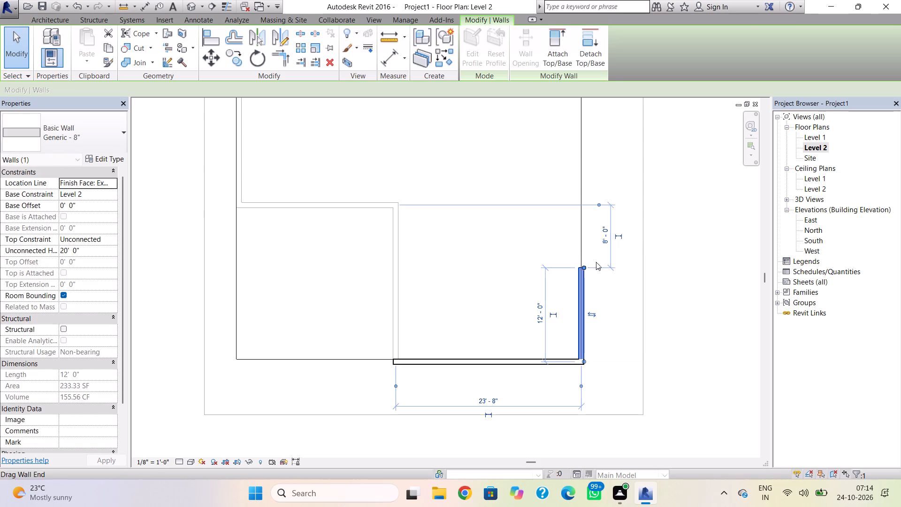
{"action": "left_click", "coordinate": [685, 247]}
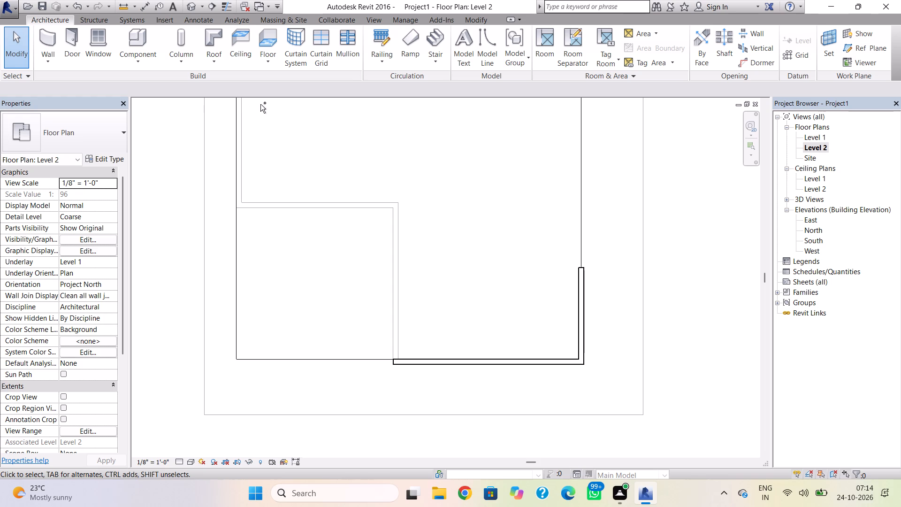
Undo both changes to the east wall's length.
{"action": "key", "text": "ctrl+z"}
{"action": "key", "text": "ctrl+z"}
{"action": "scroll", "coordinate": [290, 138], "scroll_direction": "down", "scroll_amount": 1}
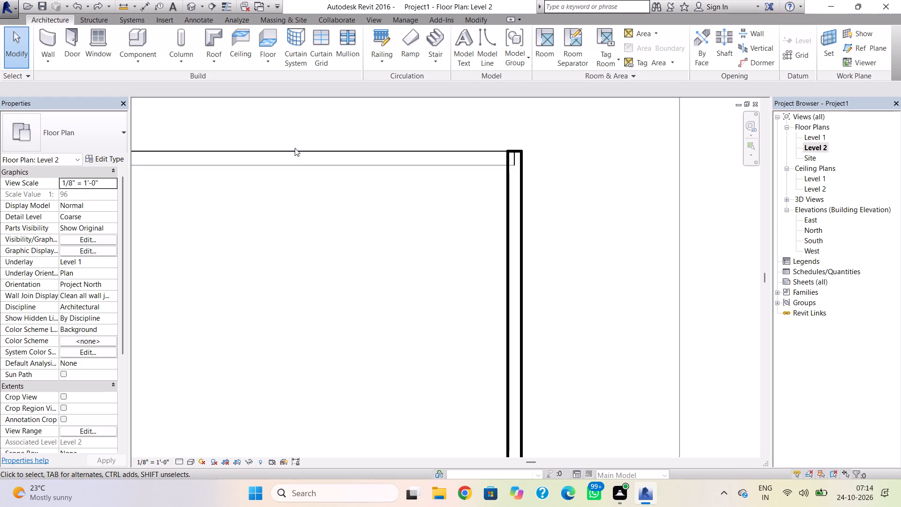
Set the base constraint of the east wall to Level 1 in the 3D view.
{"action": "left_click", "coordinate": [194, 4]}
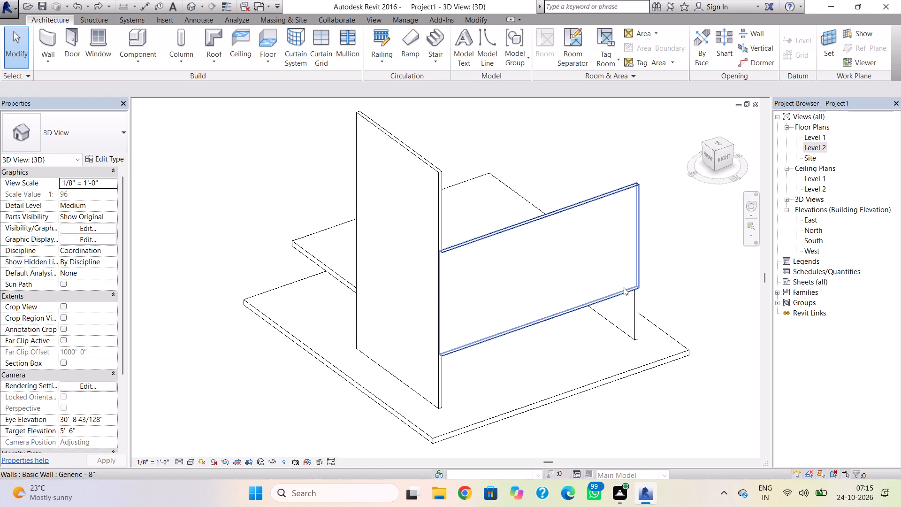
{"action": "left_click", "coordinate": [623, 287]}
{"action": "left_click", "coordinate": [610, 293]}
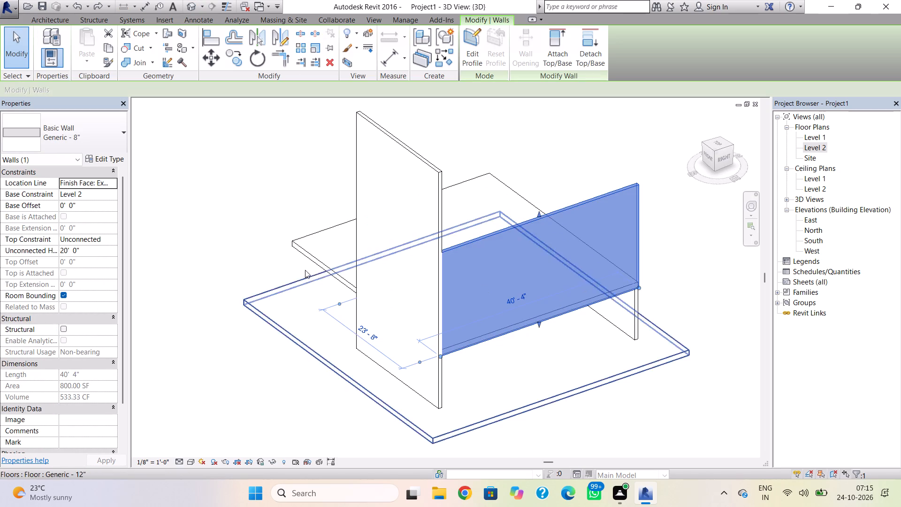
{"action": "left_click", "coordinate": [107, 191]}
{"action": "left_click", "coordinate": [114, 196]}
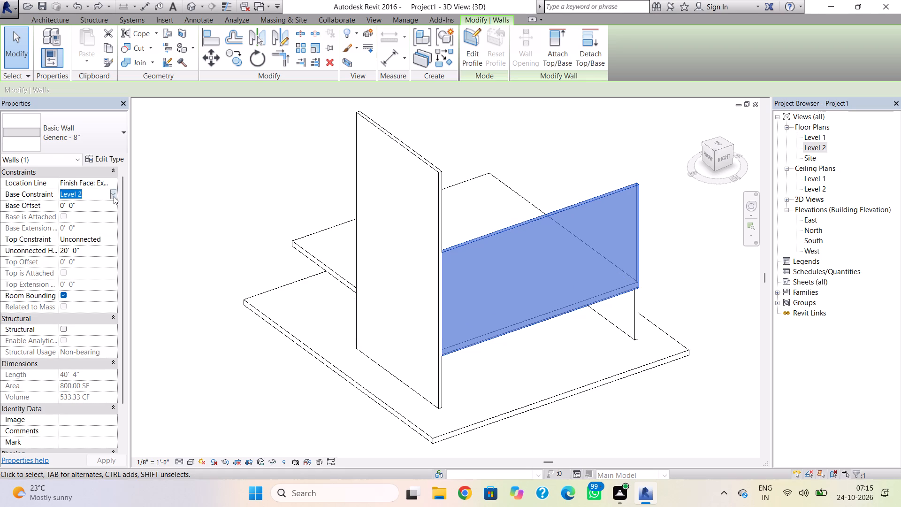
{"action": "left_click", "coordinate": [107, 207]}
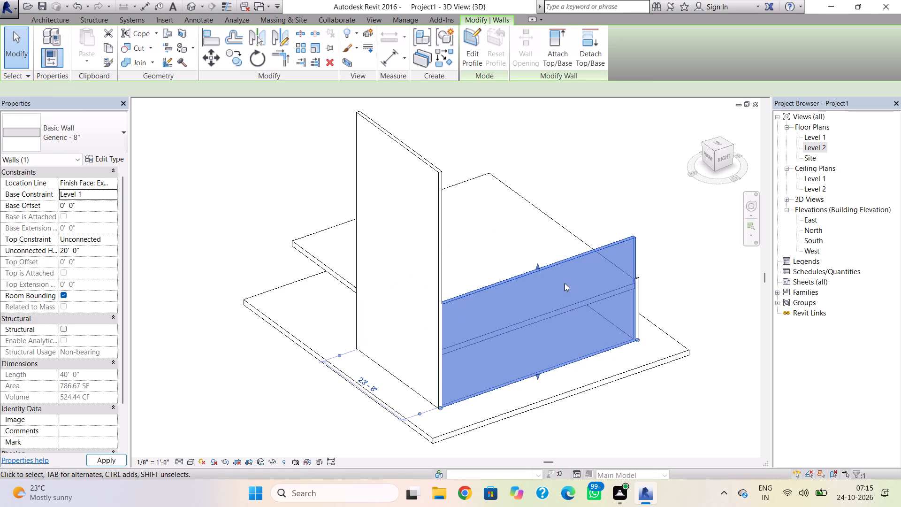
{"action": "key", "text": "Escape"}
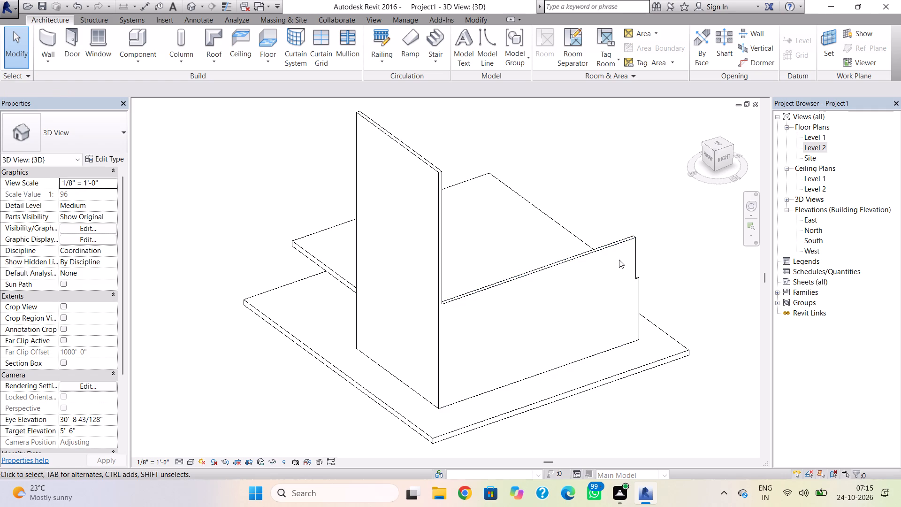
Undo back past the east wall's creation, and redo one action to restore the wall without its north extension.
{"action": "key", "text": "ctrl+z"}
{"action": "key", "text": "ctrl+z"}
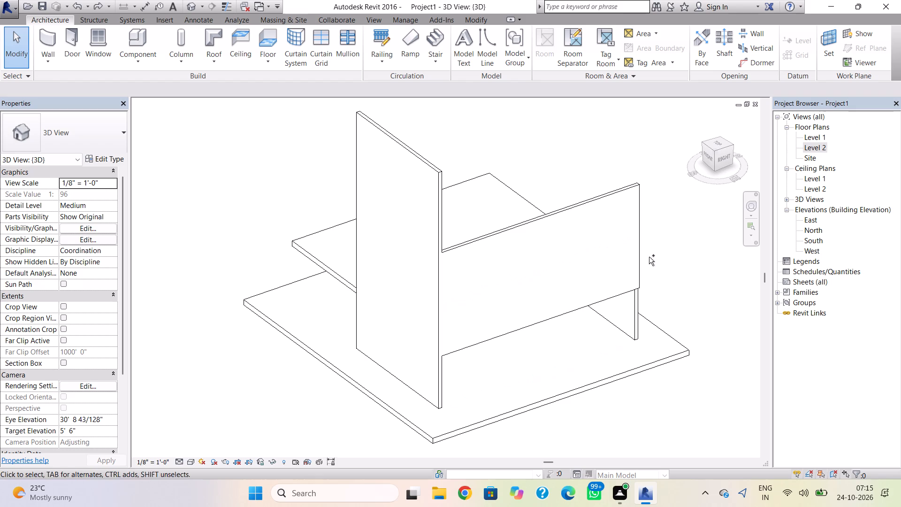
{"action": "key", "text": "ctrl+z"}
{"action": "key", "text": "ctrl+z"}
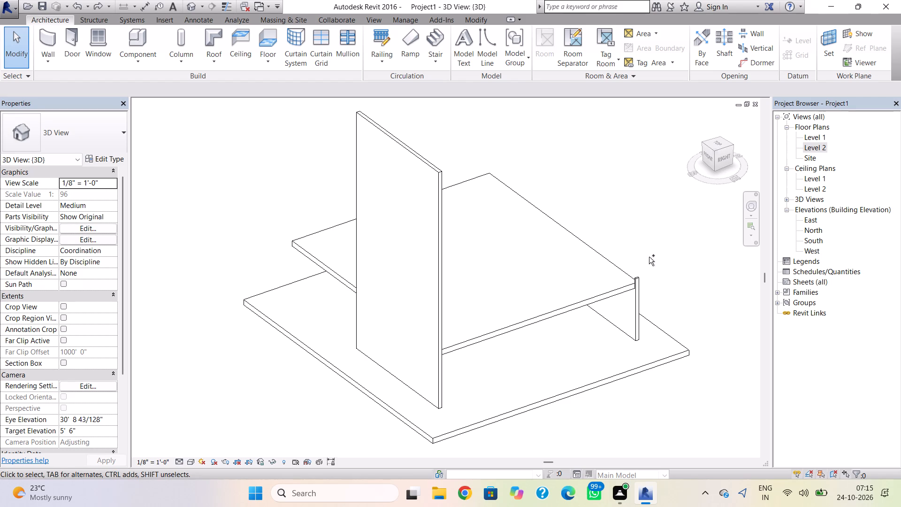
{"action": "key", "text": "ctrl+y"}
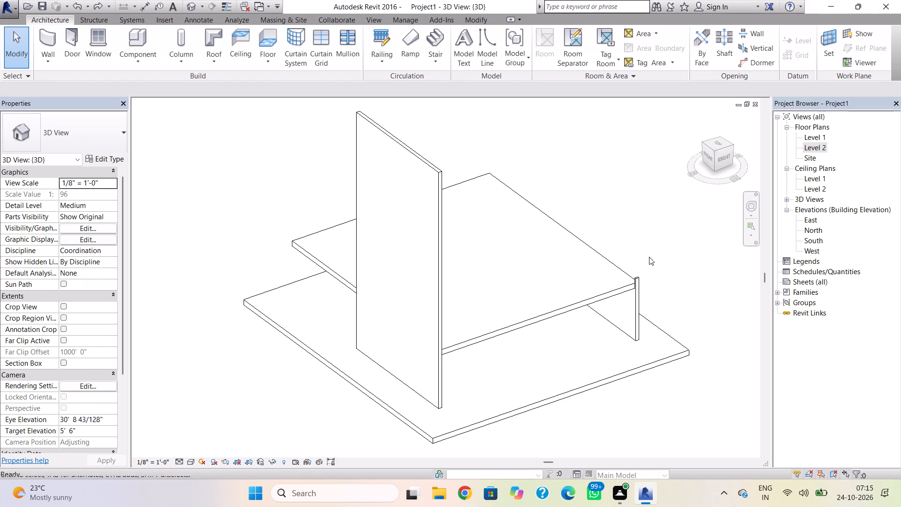
Shorten the east wall on the Level 2 plan by pulling its north end south, leaving about 12'.
{"action": "double_click", "coordinate": [821, 147]}
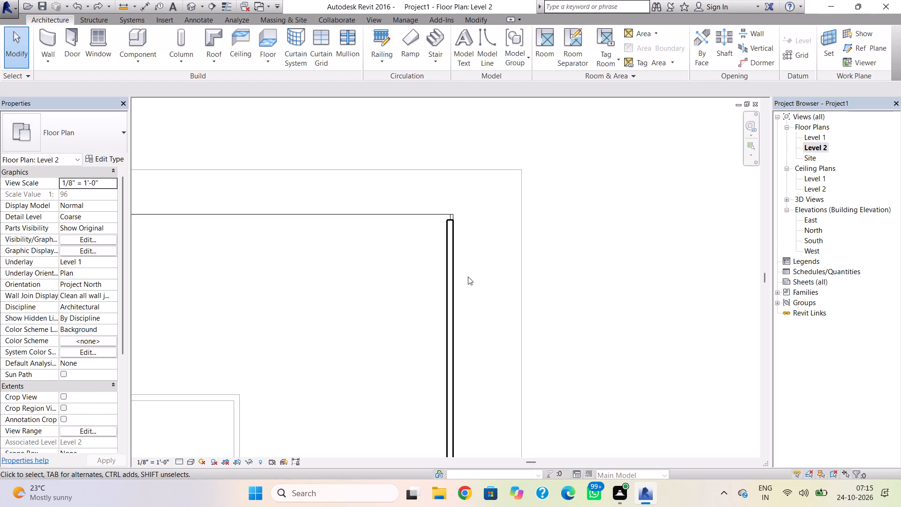
{"action": "left_click", "coordinate": [450, 276]}
{"action": "left_click_drag", "start_coordinate": [453, 216], "coordinate": [450, 377]}
{"action": "scroll", "coordinate": [450, 377], "scroll_direction": "down", "scroll_amount": 4}
{"action": "middle_click_drag", "start_coordinate": [450, 377], "coordinate": [465, 239]}
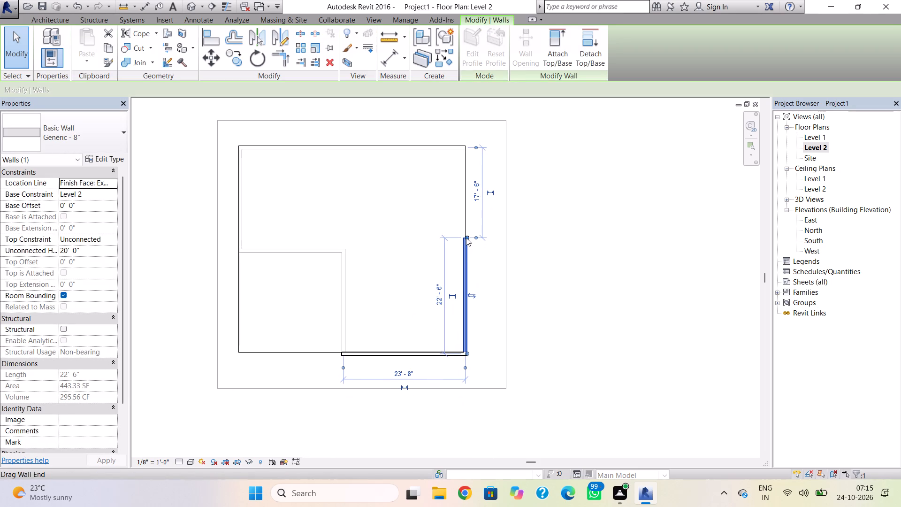
{"action": "left_click_drag", "start_coordinate": [466, 238], "coordinate": [462, 291]}
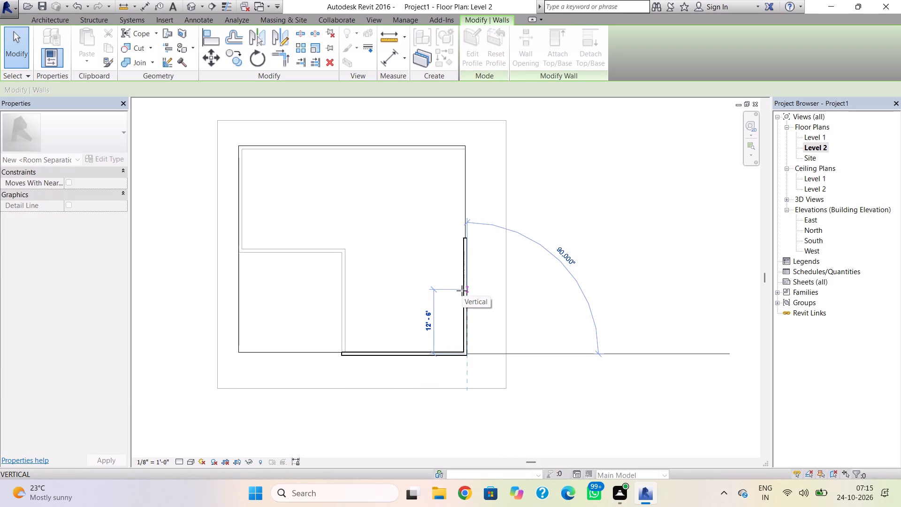
{"action": "left_click_drag", "start_coordinate": [462, 291], "coordinate": [461, 293]}
{"action": "left_click", "coordinate": [565, 280]}
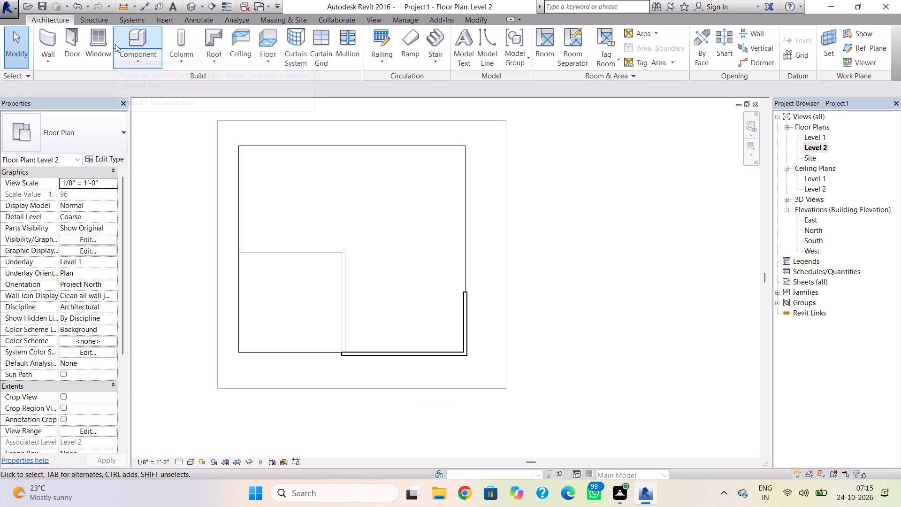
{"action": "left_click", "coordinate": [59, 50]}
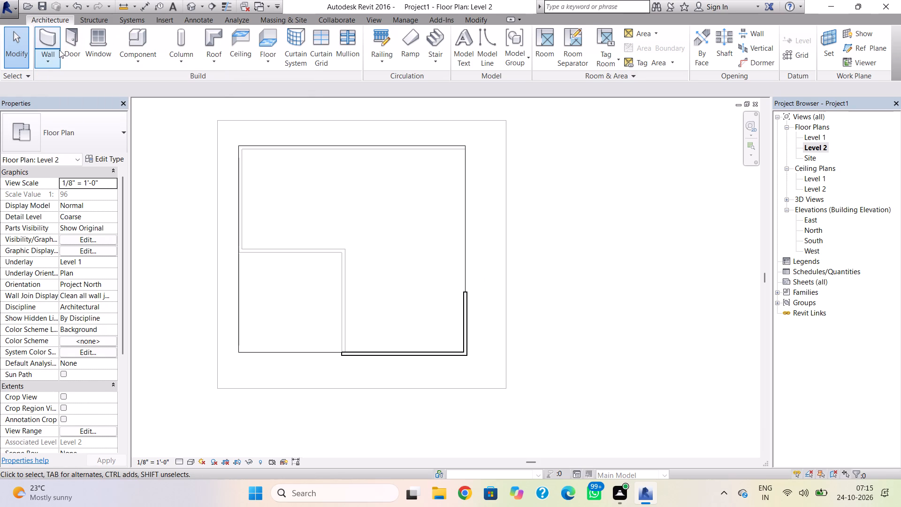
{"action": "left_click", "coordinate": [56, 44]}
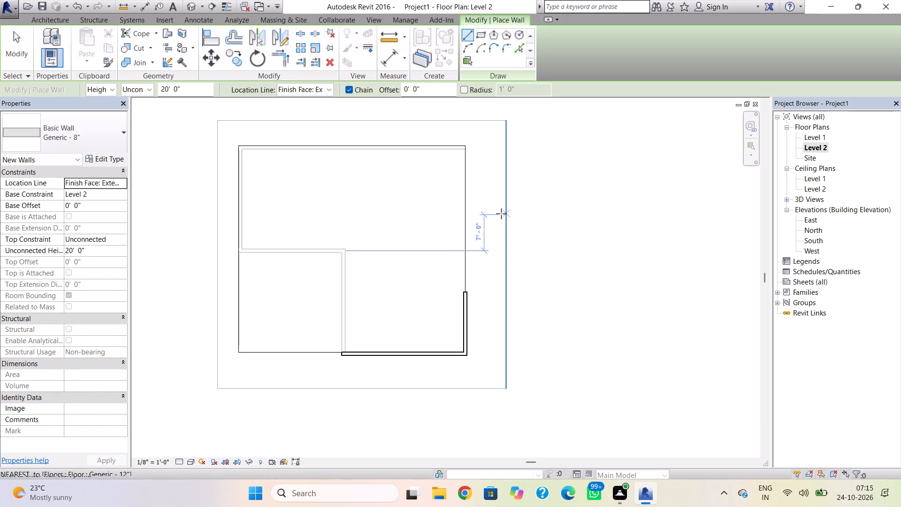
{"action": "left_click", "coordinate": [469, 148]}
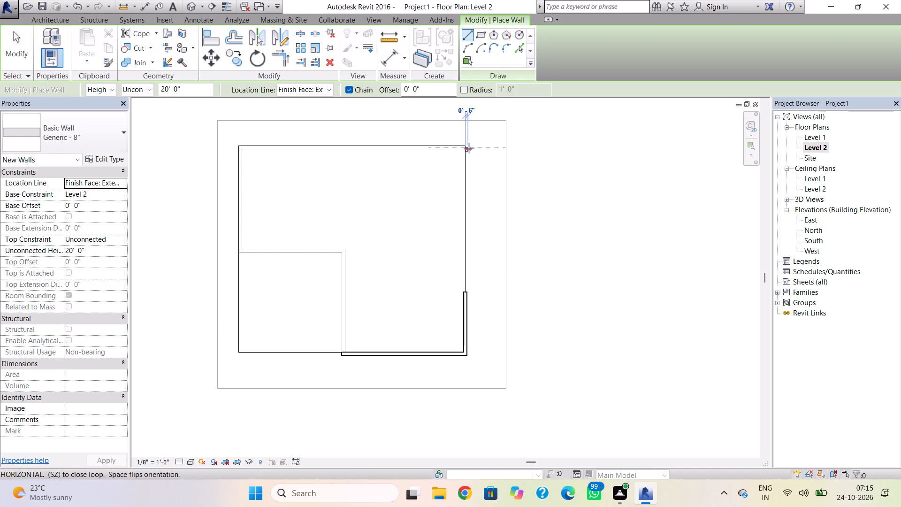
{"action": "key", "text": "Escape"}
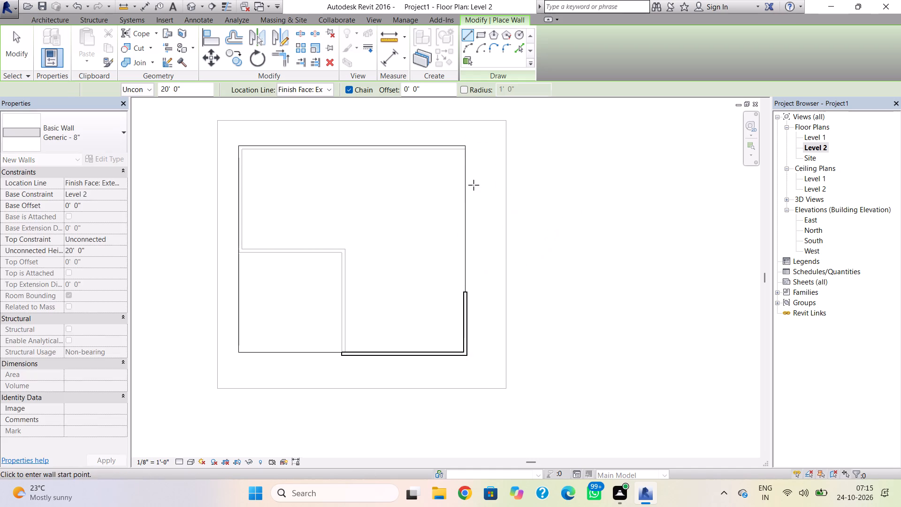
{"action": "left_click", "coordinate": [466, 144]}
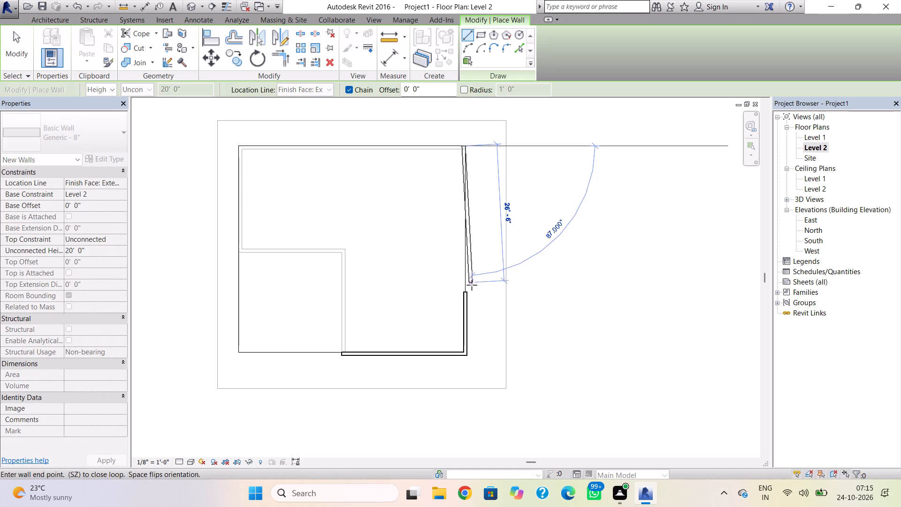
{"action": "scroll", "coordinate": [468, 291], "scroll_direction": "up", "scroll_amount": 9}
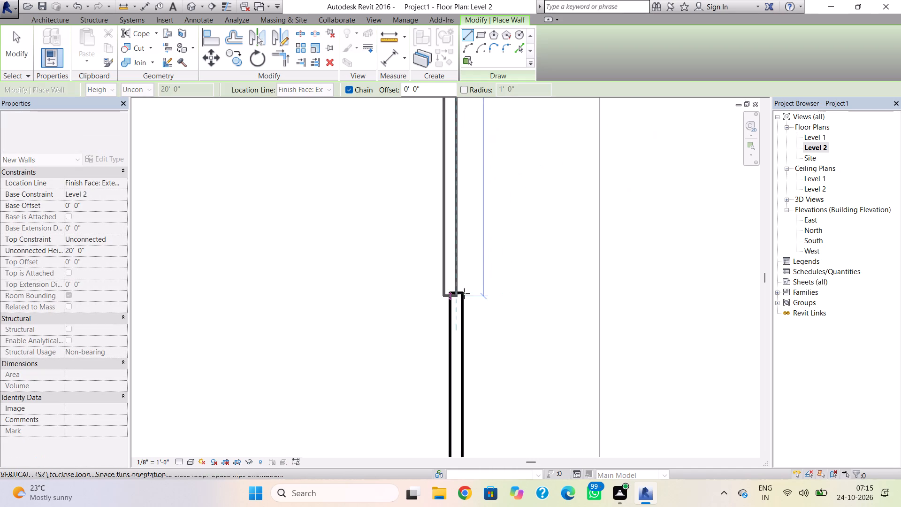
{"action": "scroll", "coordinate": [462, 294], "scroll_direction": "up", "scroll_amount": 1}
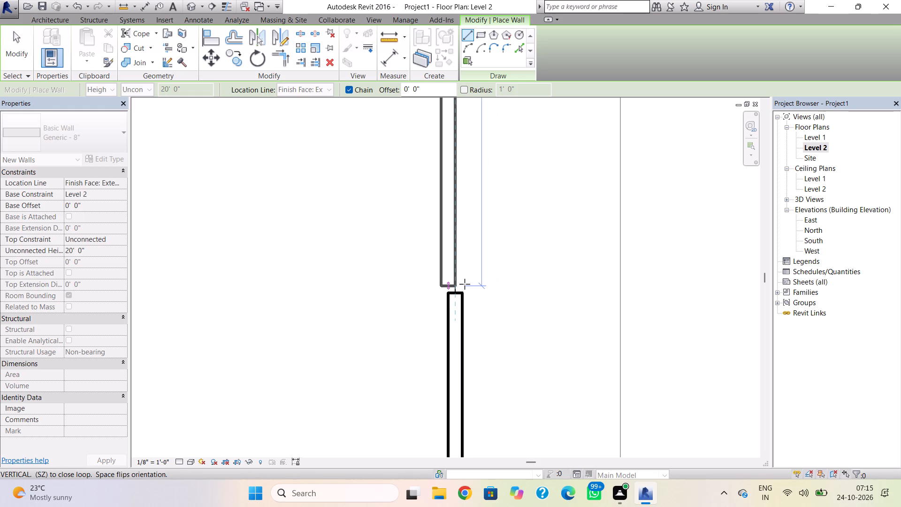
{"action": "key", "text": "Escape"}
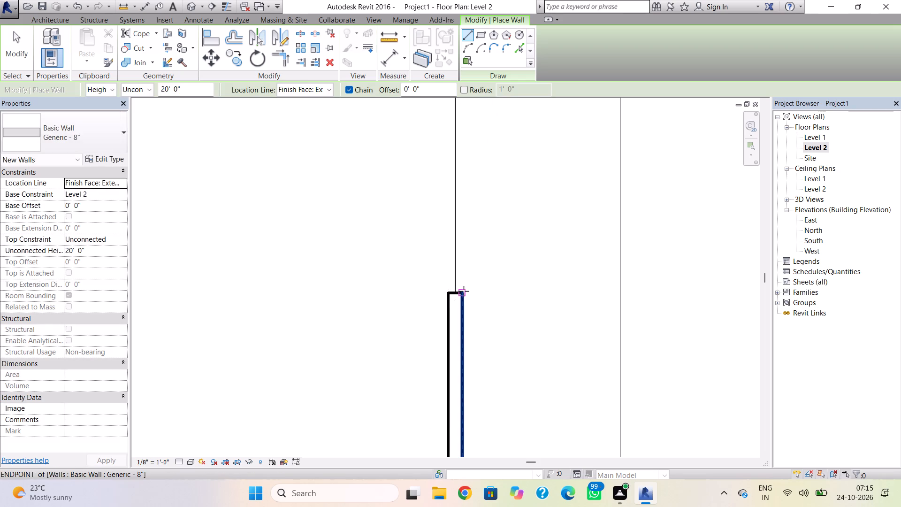
Draw a 20' high Generic - 8" wall from the short east wall's north end to the roof's north edge, flipped to the inner side.
{"action": "left_click", "coordinate": [464, 291]}
{"action": "key", "text": "space"}
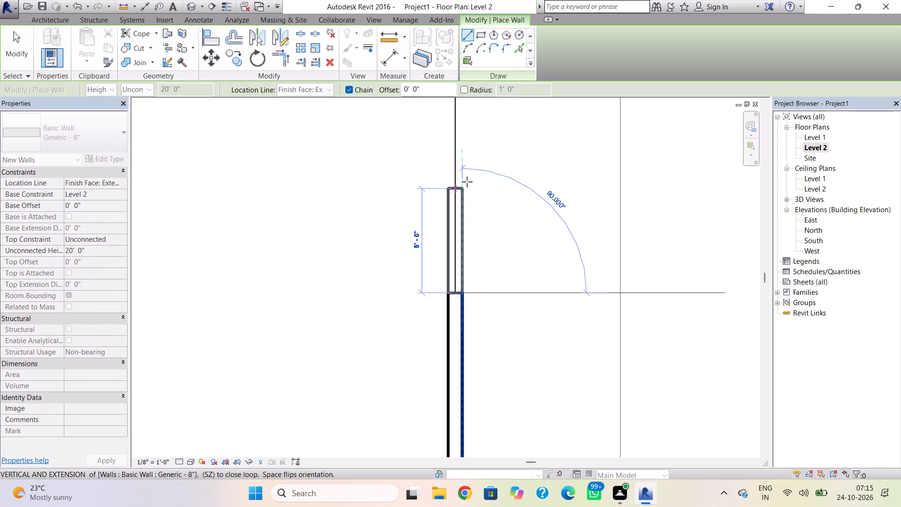
{"action": "middle_click_drag", "start_coordinate": [466, 167], "coordinate": [431, 406]}
{"action": "middle_click_drag", "start_coordinate": [428, 180], "coordinate": [417, 414]}
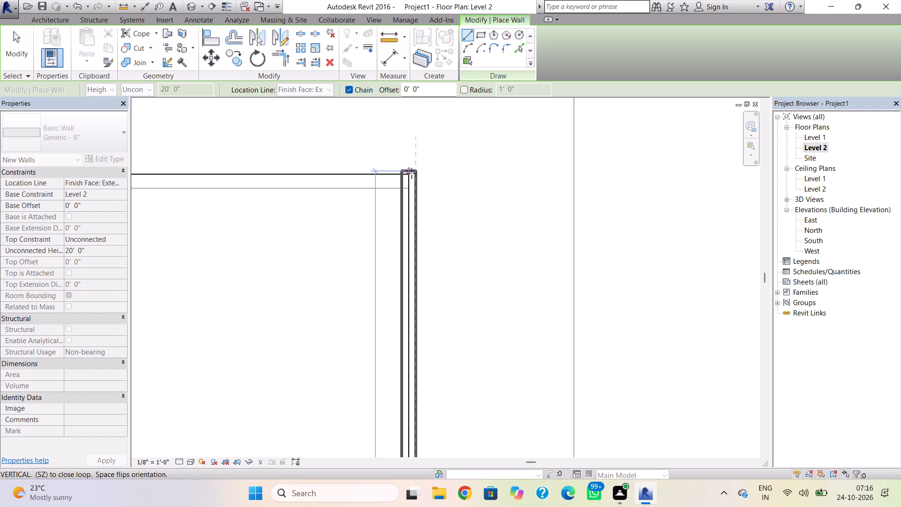
{"action": "scroll", "coordinate": [413, 177], "scroll_direction": "up", "scroll_amount": 3}
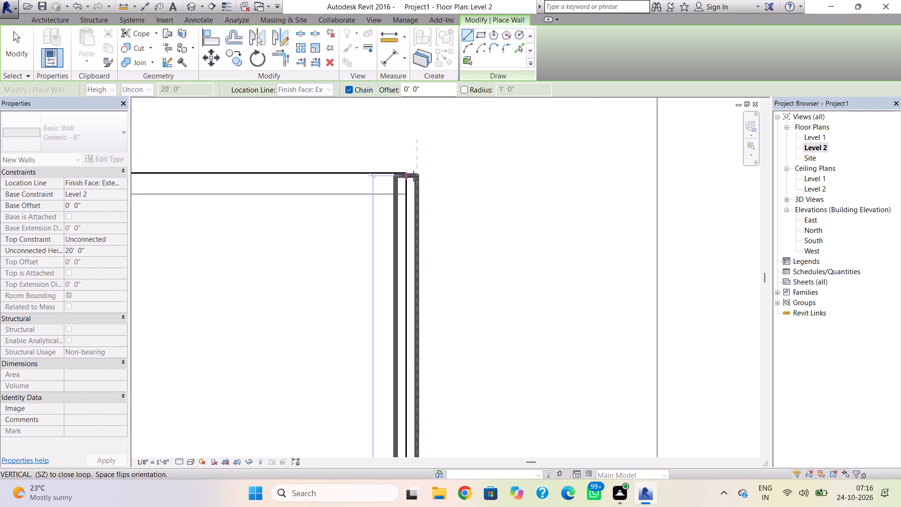
{"action": "scroll", "coordinate": [413, 174], "scroll_direction": "up", "scroll_amount": 3}
{"action": "left_click", "coordinate": [413, 174]}
{"action": "key", "text": "Escape"}
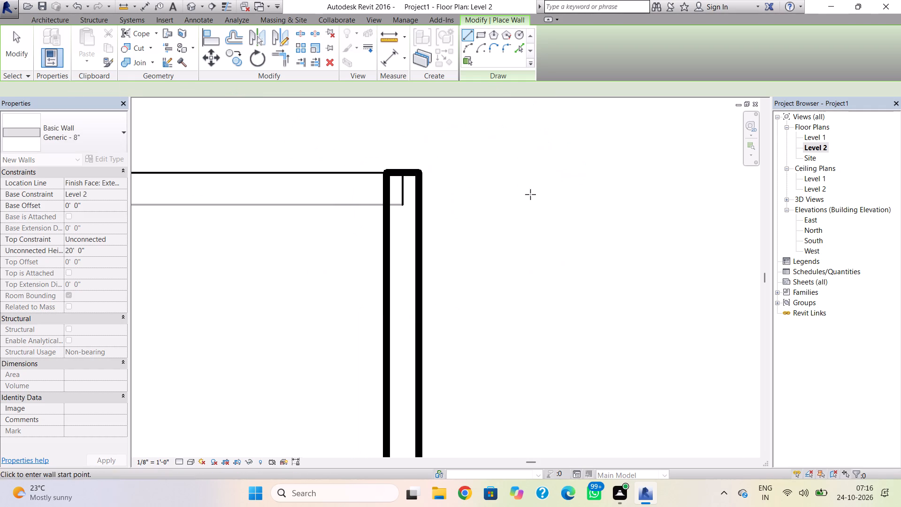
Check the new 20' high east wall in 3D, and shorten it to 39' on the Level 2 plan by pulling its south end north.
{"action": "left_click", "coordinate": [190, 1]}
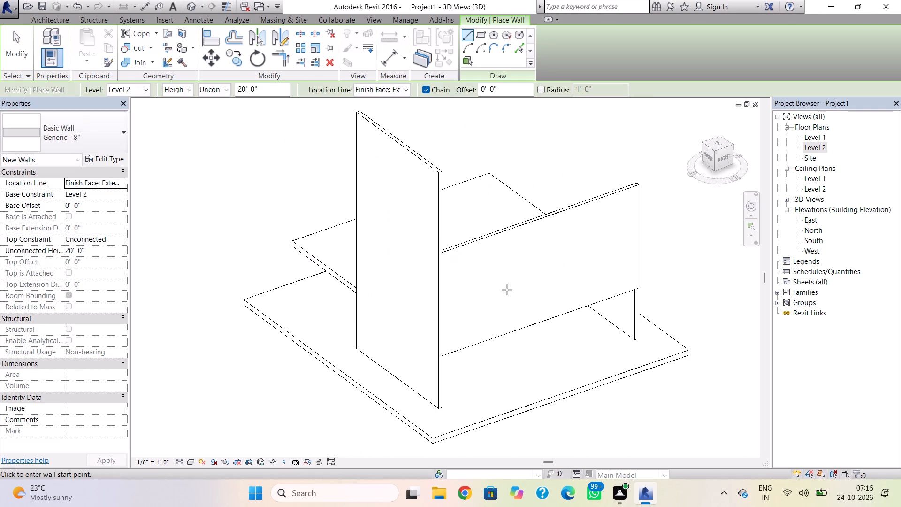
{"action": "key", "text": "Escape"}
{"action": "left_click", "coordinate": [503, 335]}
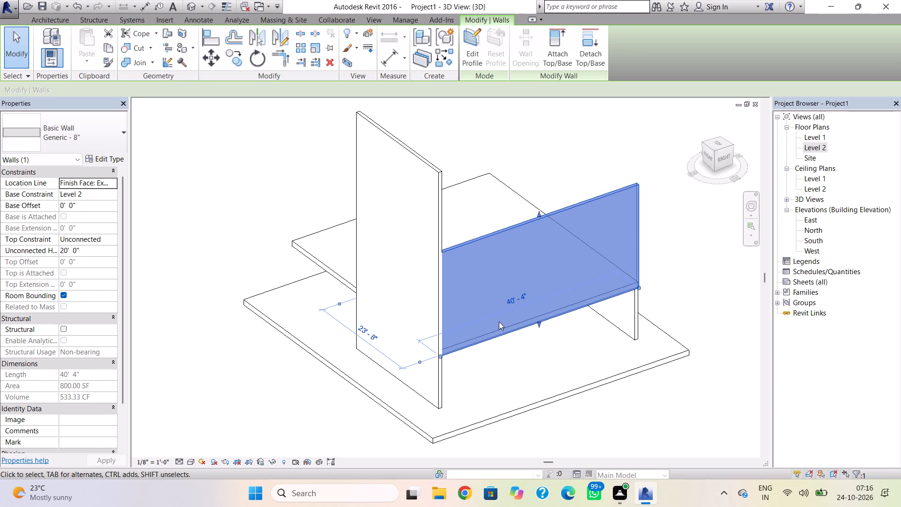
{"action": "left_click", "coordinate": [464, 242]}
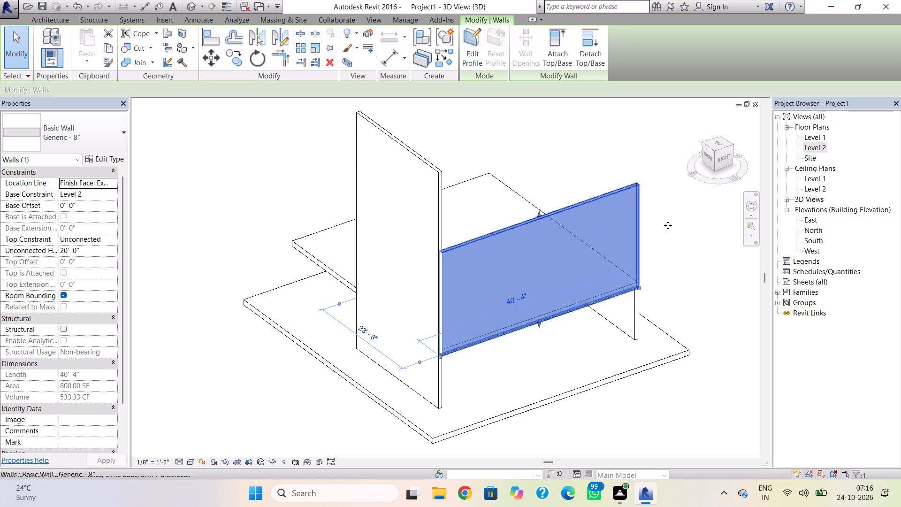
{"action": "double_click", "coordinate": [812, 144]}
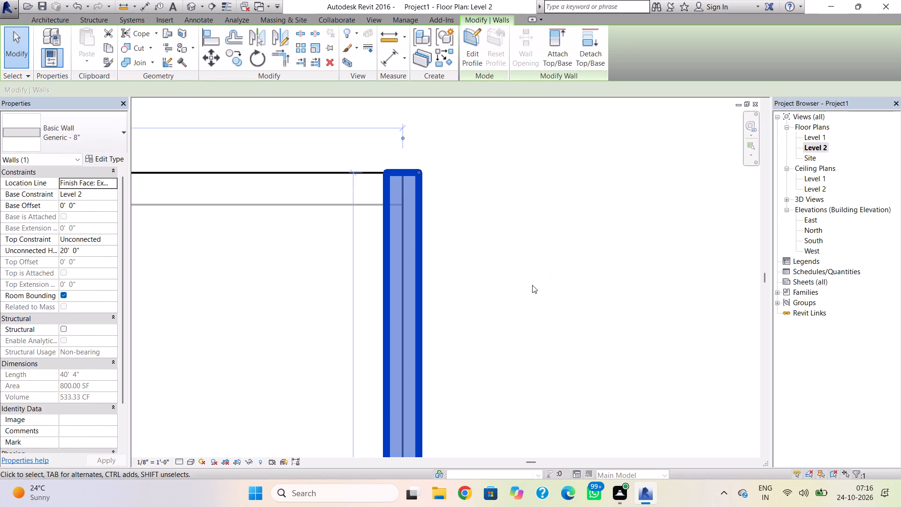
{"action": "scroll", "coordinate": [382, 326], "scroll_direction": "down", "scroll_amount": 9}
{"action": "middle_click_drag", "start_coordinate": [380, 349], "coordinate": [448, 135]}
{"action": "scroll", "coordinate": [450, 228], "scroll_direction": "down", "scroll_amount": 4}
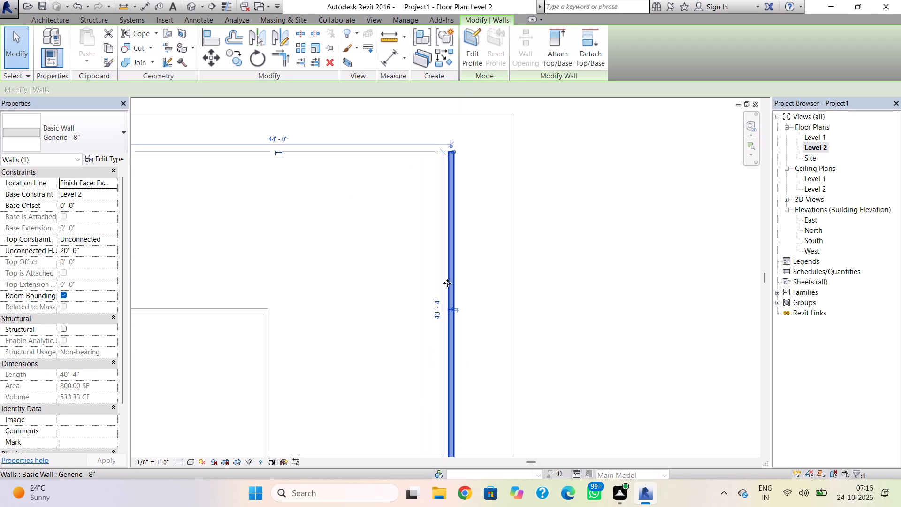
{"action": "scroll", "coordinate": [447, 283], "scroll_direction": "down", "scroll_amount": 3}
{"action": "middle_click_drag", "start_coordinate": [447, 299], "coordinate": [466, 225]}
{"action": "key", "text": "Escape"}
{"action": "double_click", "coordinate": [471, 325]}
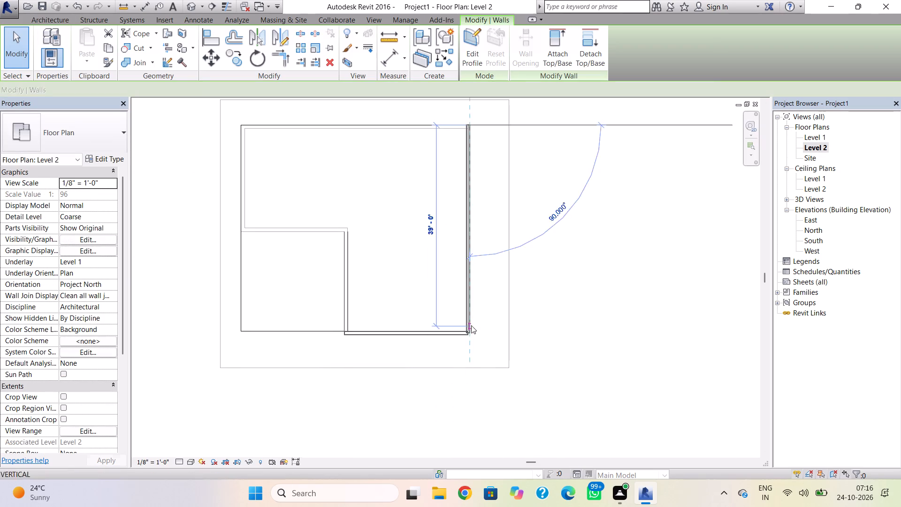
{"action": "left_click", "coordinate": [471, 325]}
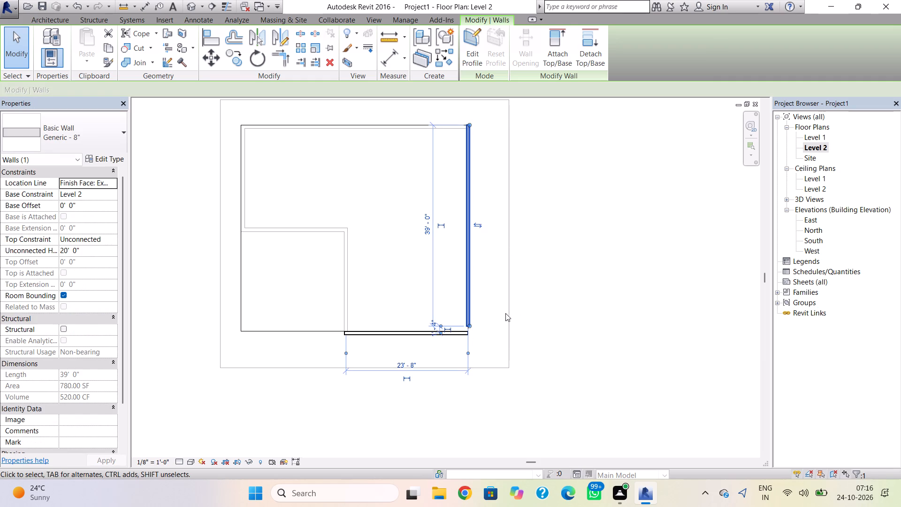
Undo back past the shortening and the creation of the 20' high east wall on the Level 2 plan.
{"action": "key", "text": "ctrl+z"}
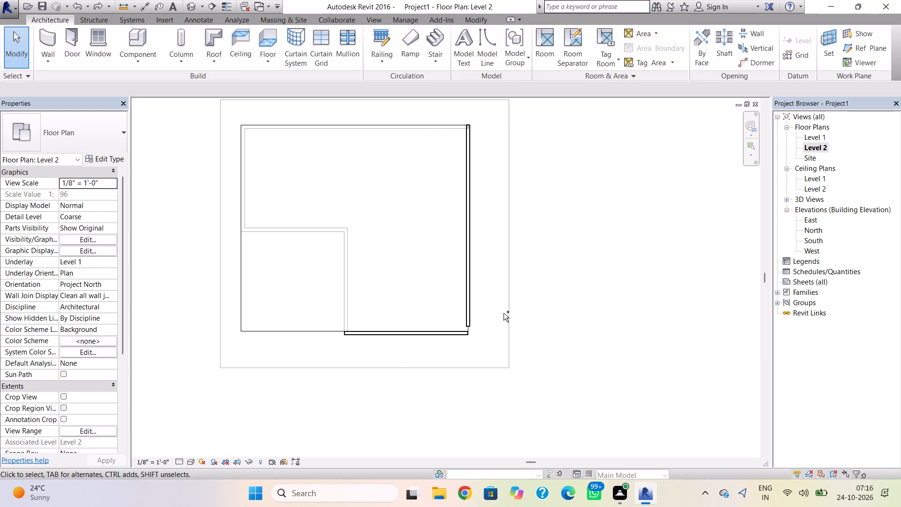
{"action": "left_click", "coordinate": [470, 314], "text": "ctrl"}
{"action": "key", "text": "ctrl+z"}
{"action": "left_click", "coordinate": [471, 313], "text": "ctrl"}
{"action": "key", "text": "ctrl+z"}
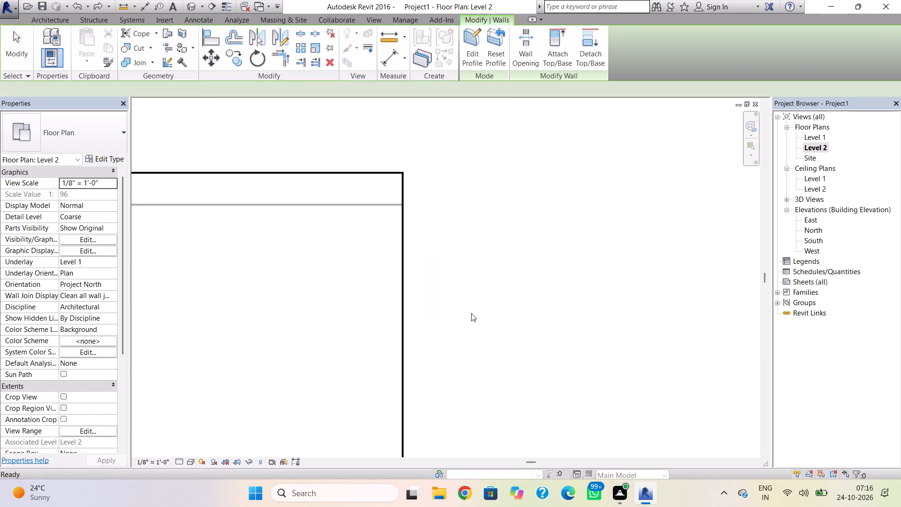
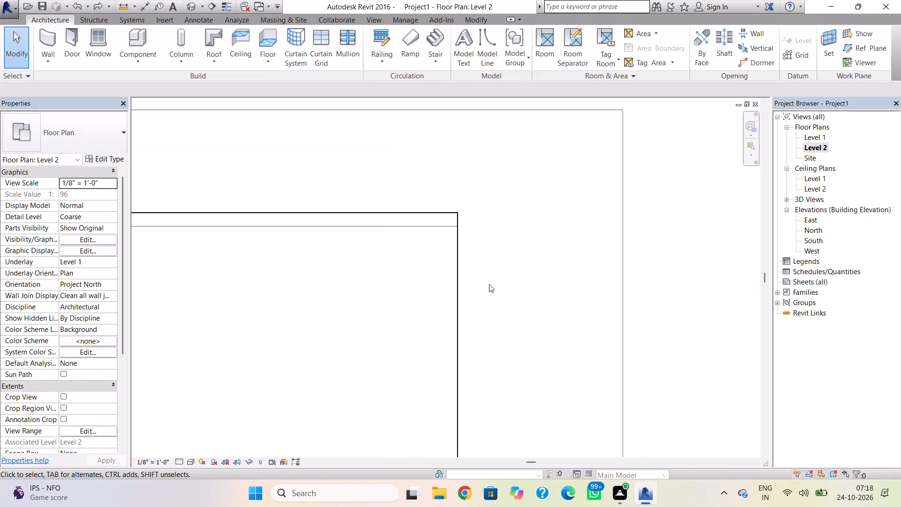
In the 3D view, stretch the base of the short east wall down about 10' 5" to the foot of the tall south wall.
{"action": "scroll", "coordinate": [489, 284], "scroll_direction": "down", "scroll_amount": 2}
{"action": "middle_click_drag", "start_coordinate": [489, 278], "coordinate": [501, 161]}
{"action": "scroll", "coordinate": [500, 221], "scroll_direction": "down", "scroll_amount": 4}
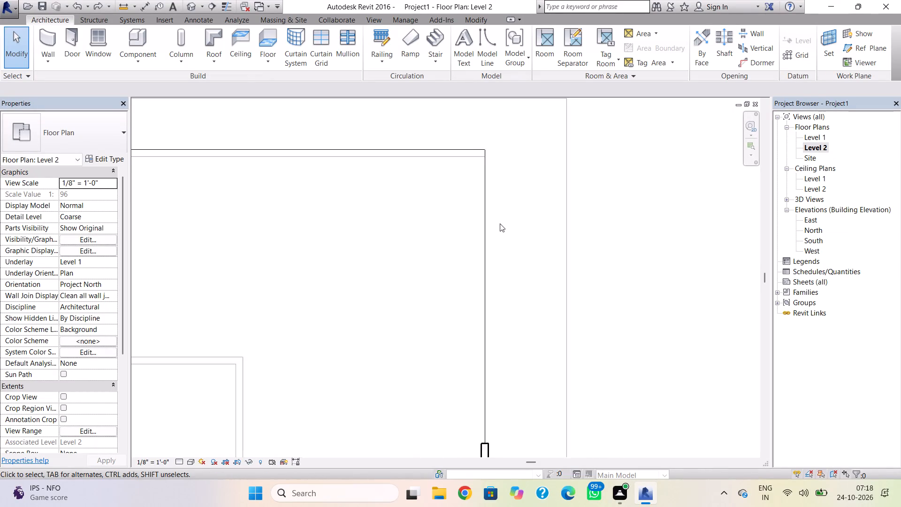
{"action": "middle_click_drag", "start_coordinate": [495, 382], "coordinate": [531, 284]}
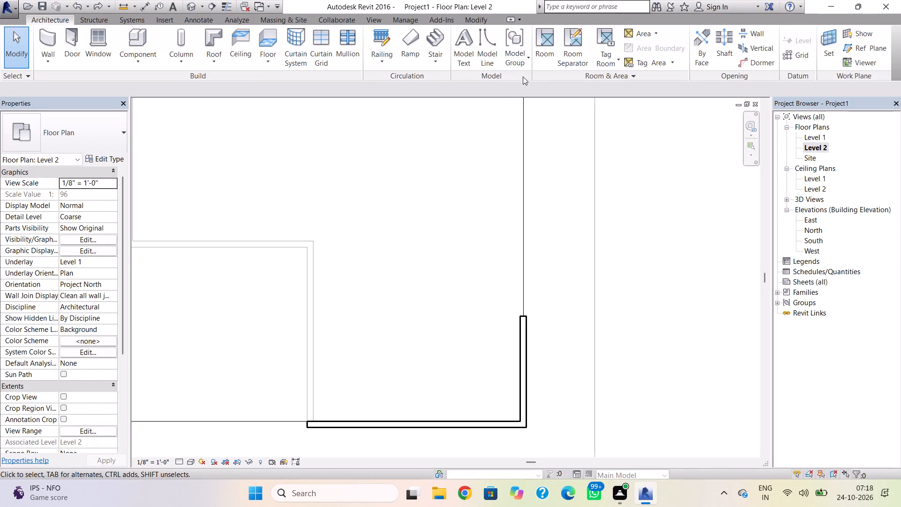
{"action": "left_click", "coordinate": [186, 12]}
{"action": "left_click", "coordinate": [187, 5]}
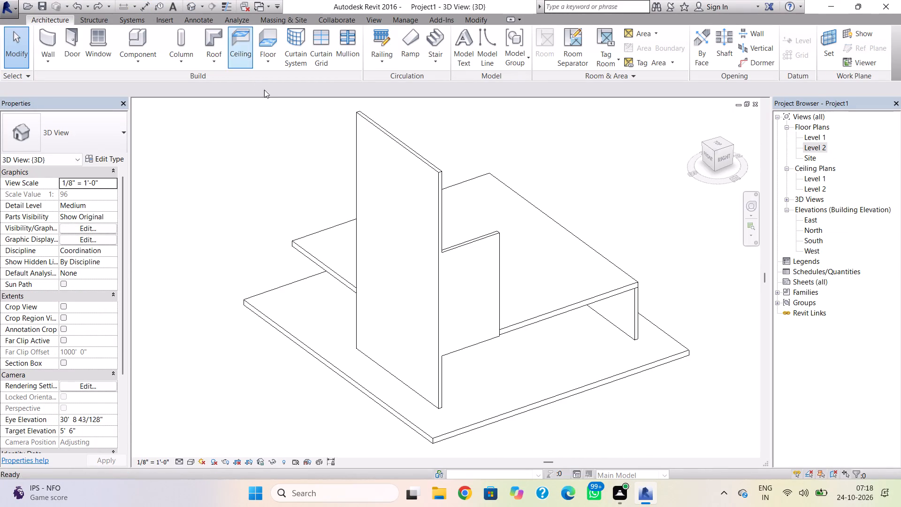
{"action": "left_click", "coordinate": [505, 272]}
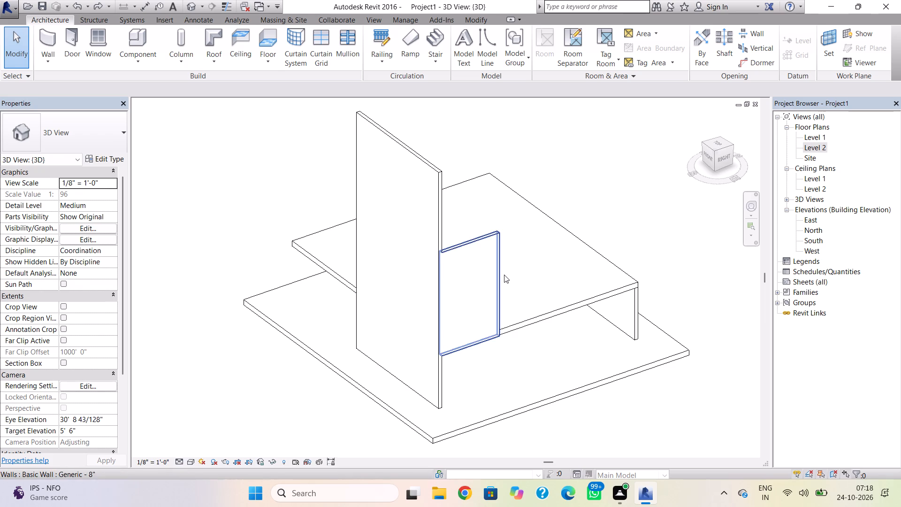
{"action": "left_click", "coordinate": [503, 275]}
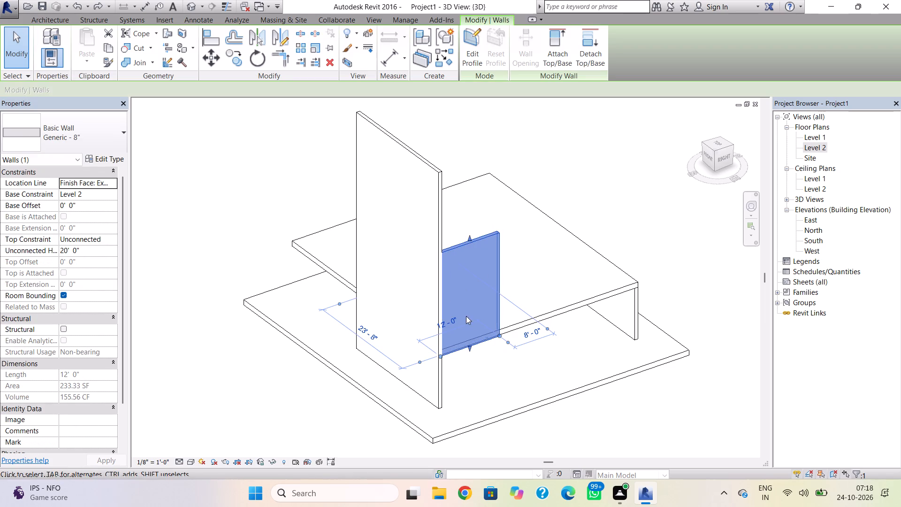
{"action": "left_click_drag", "start_coordinate": [468, 348], "coordinate": [477, 396]}
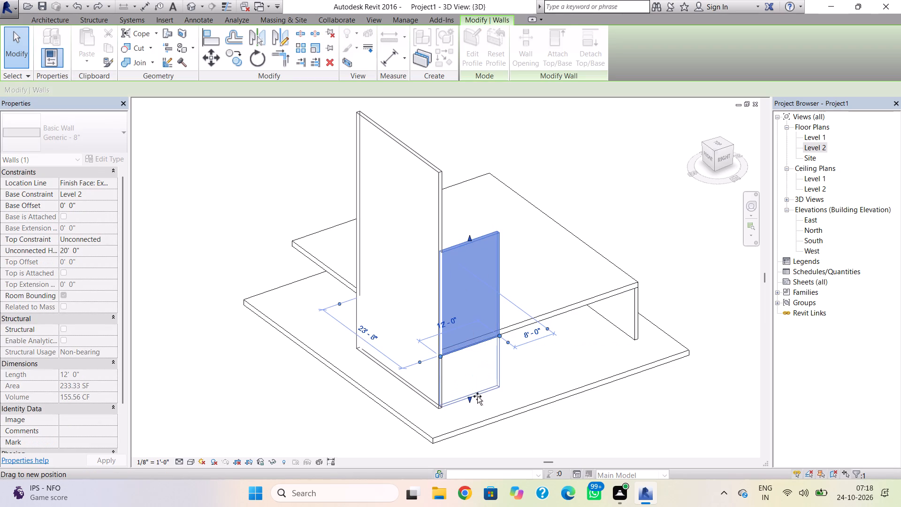
{"action": "left_click_drag", "start_coordinate": [477, 396], "coordinate": [479, 399]}
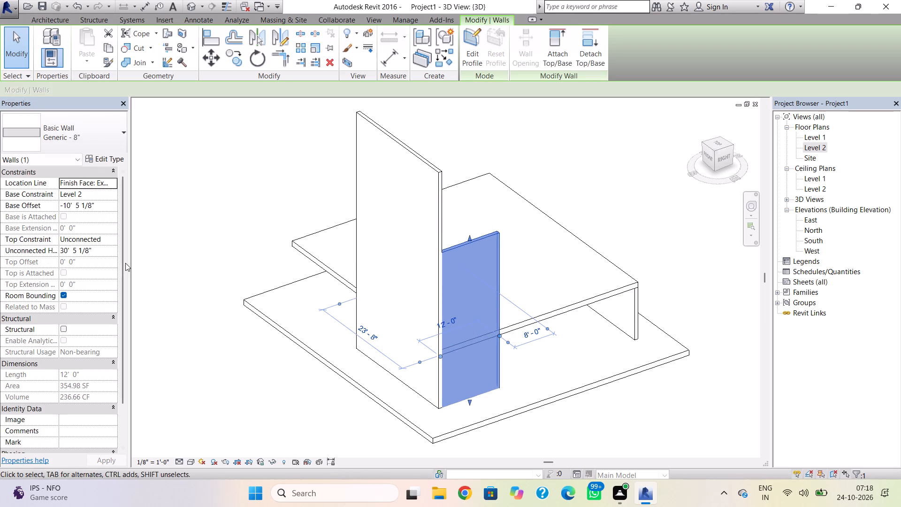
Set the short east wall's base constraint to Level 1.
{"action": "left_click", "coordinate": [106, 192]}
{"action": "left_click", "coordinate": [112, 194]}
{"action": "left_click", "coordinate": [104, 204]}
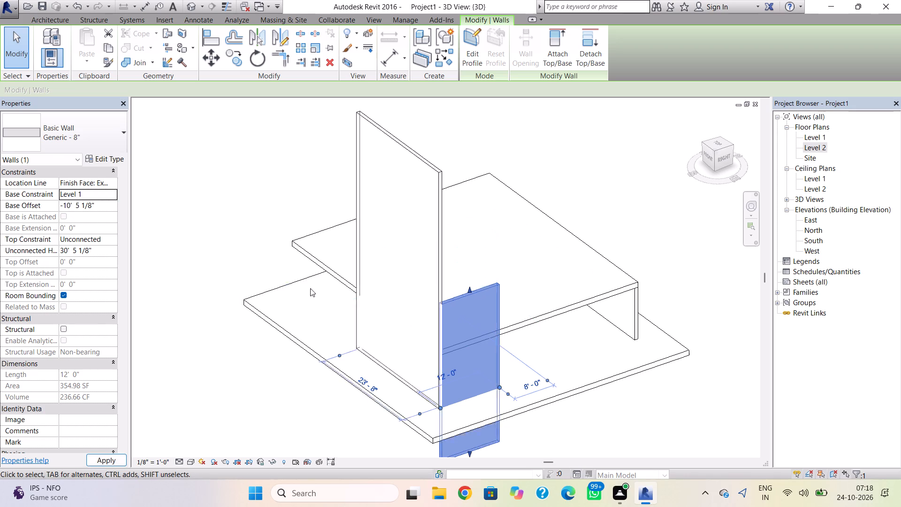
{"action": "key", "text": "Escape"}
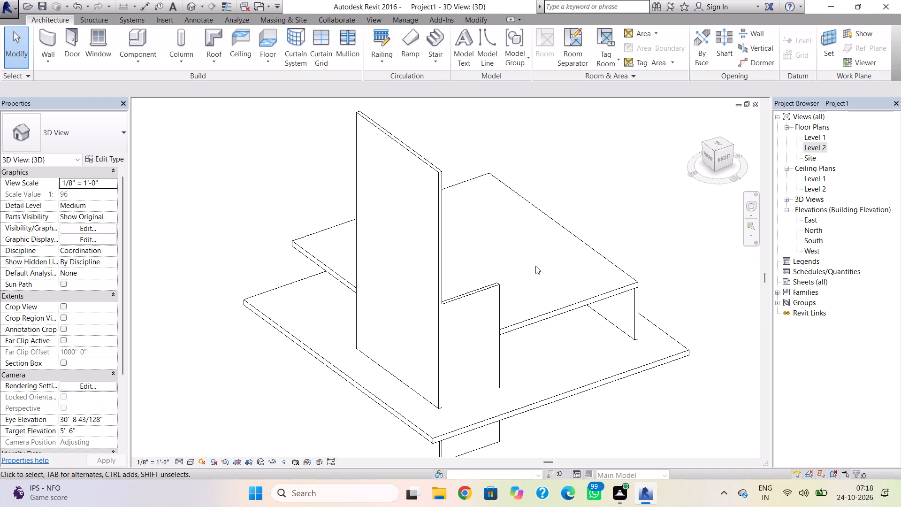
Set the short east wall's base offset to 24'.
{"action": "left_click", "coordinate": [496, 281]}
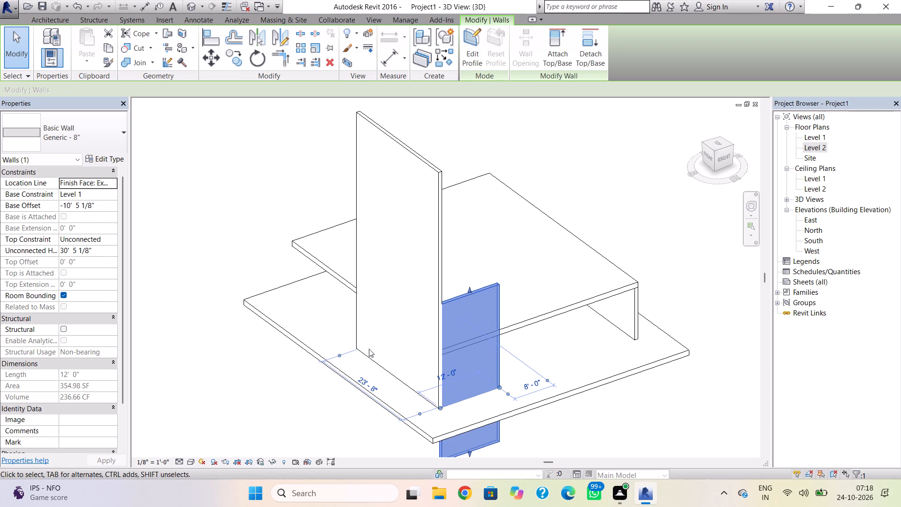
{"action": "left_click", "coordinate": [98, 206]}
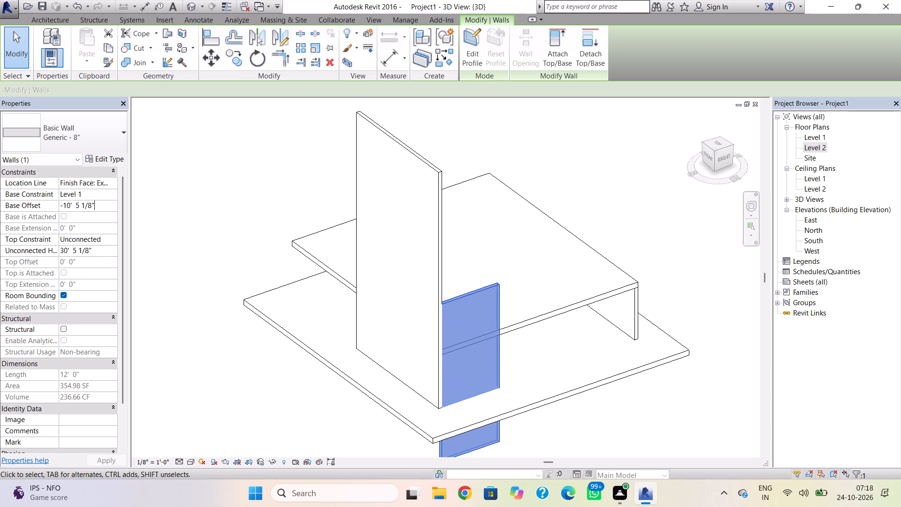
{"action": "left_click", "coordinate": [109, 206]}
{"action": "left_click_drag", "start_coordinate": [109, 206], "coordinate": [57, 203]}
{"action": "left_click_drag", "start_coordinate": [57, 203], "coordinate": [56, 203]}
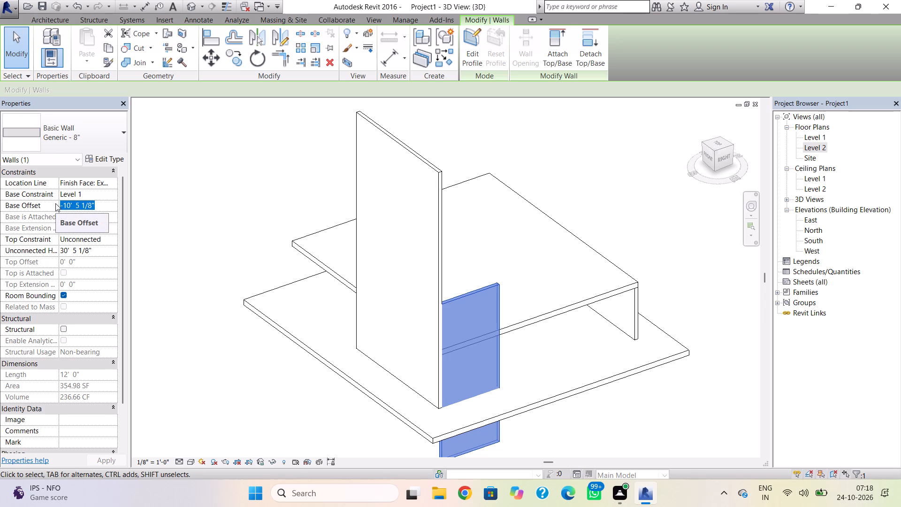
{"action": "type", "text": "20"}
{"action": "key", "text": "BackSpace"}
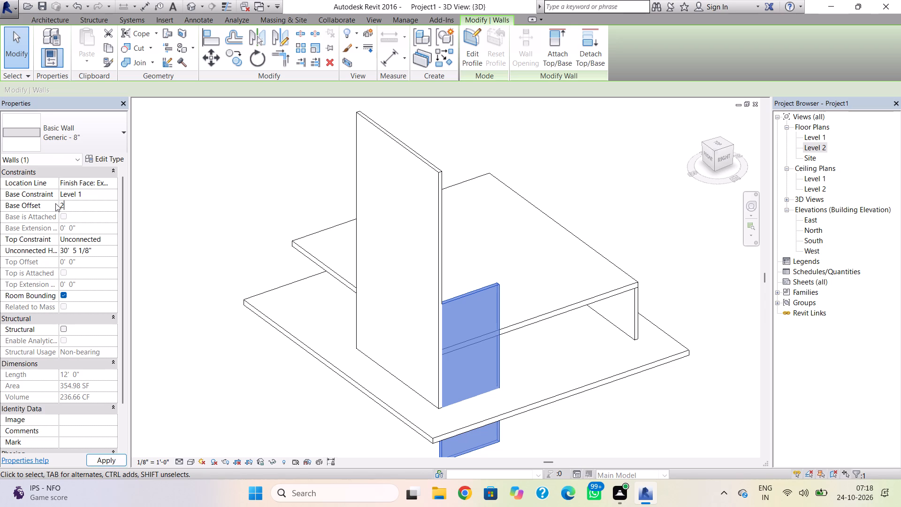
{"action": "type", "text": "4'"}
{"action": "key", "text": "Return"}
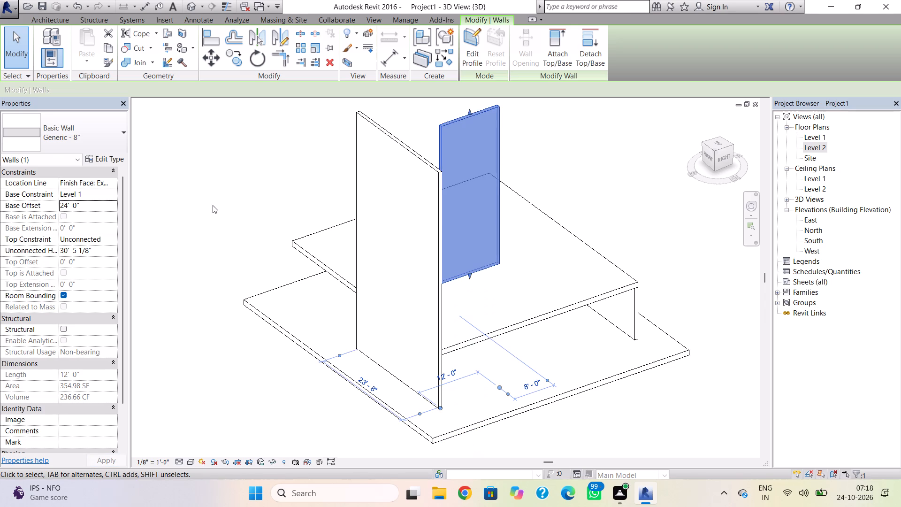
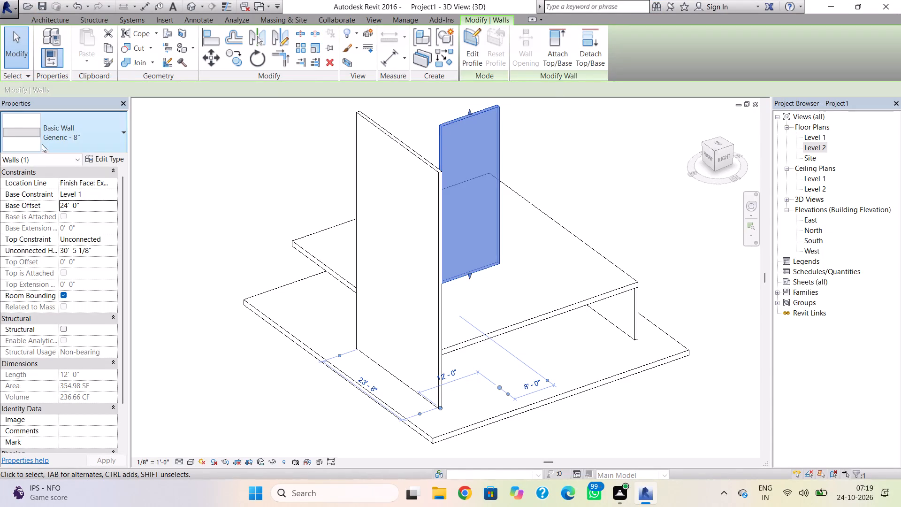
Set the short east wall's base offset to 0' 0".
{"action": "left_click", "coordinate": [98, 205]}
{"action": "type", "text": "00"}
{"action": "key", "text": "Return"}
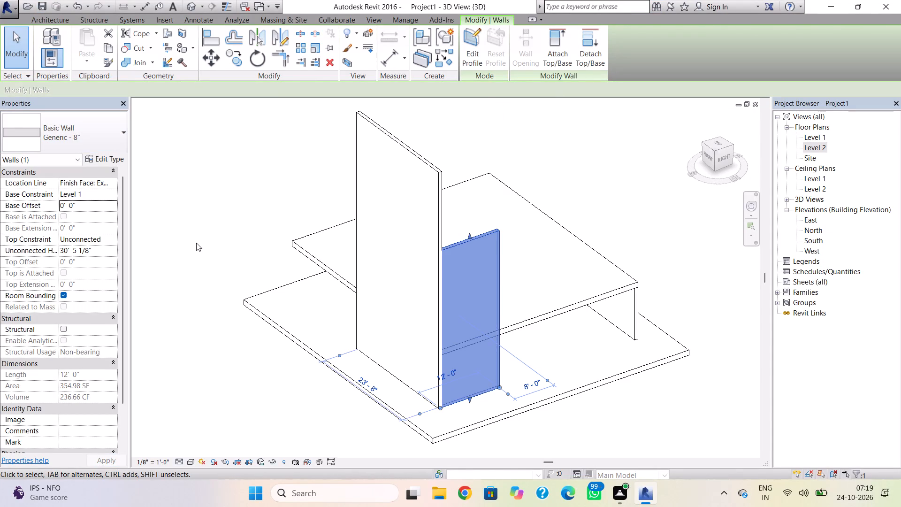
{"action": "key", "text": "Escape"}
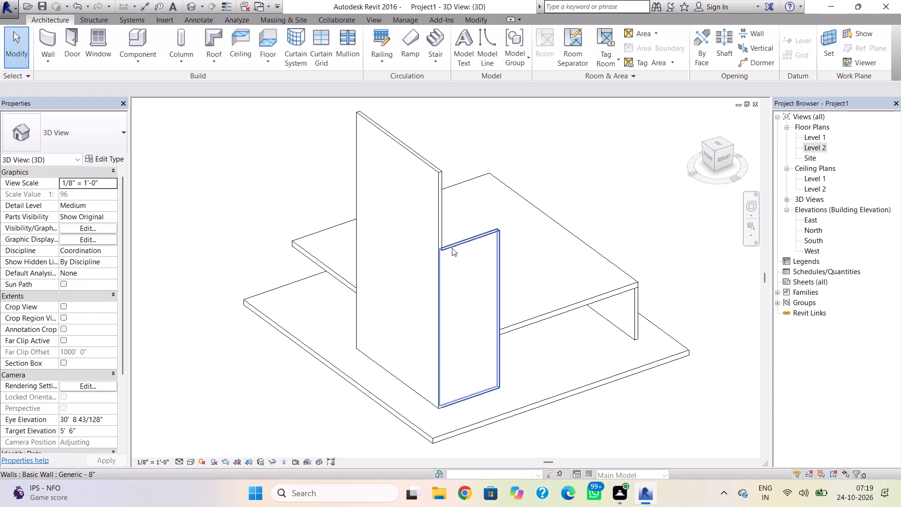
{"action": "left_click", "coordinate": [452, 248]}
{"action": "key", "text": "Escape"}
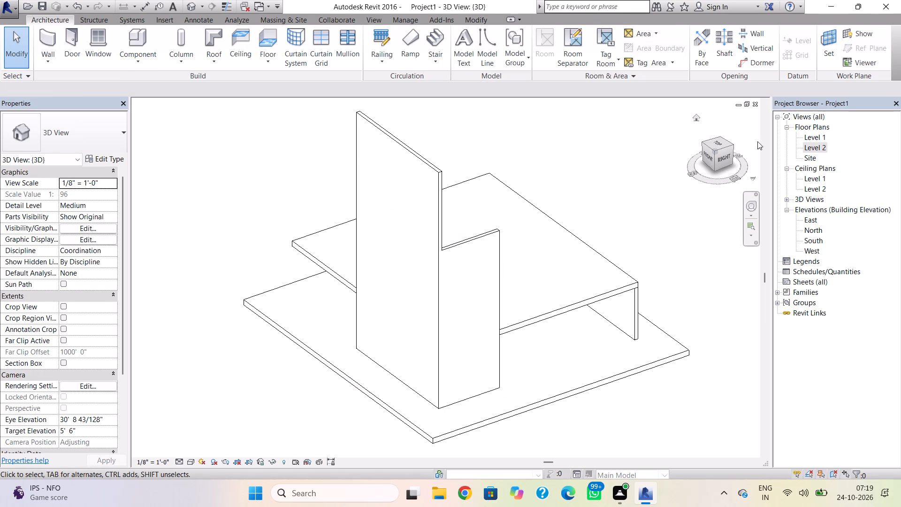
Open the Level 2 floor plan.
{"action": "double_click", "coordinate": [806, 147]}
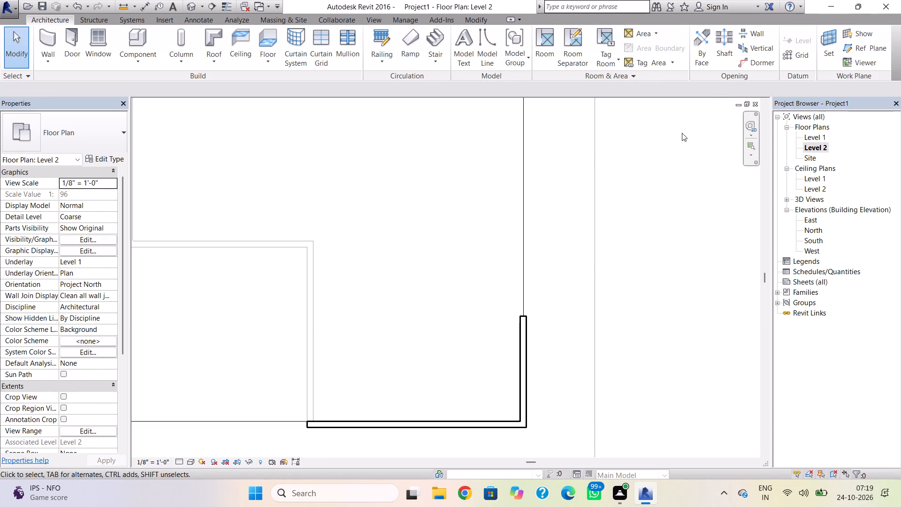
{"action": "scroll", "coordinate": [589, 261], "scroll_direction": "down", "scroll_amount": 4}
{"action": "middle_click_drag", "start_coordinate": [585, 271], "coordinate": [579, 280]}
{"action": "scroll", "coordinate": [516, 256], "scroll_direction": "up", "scroll_amount": 1}
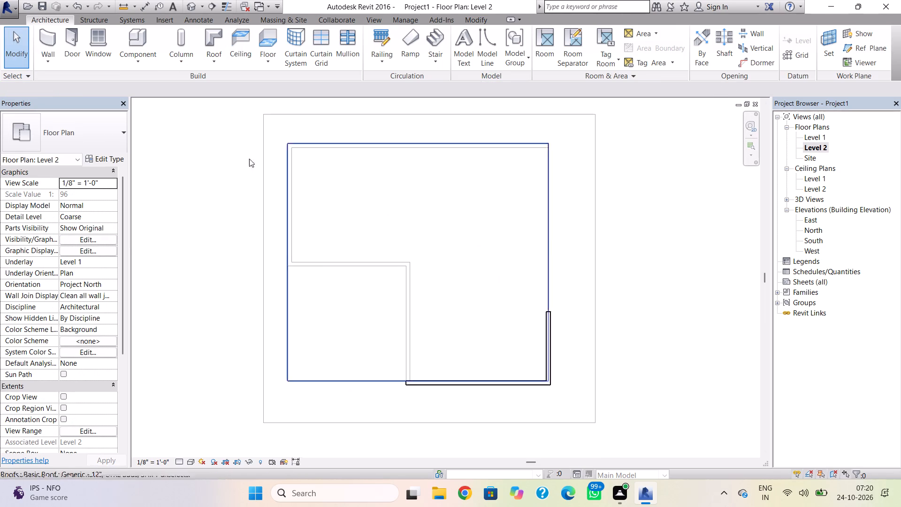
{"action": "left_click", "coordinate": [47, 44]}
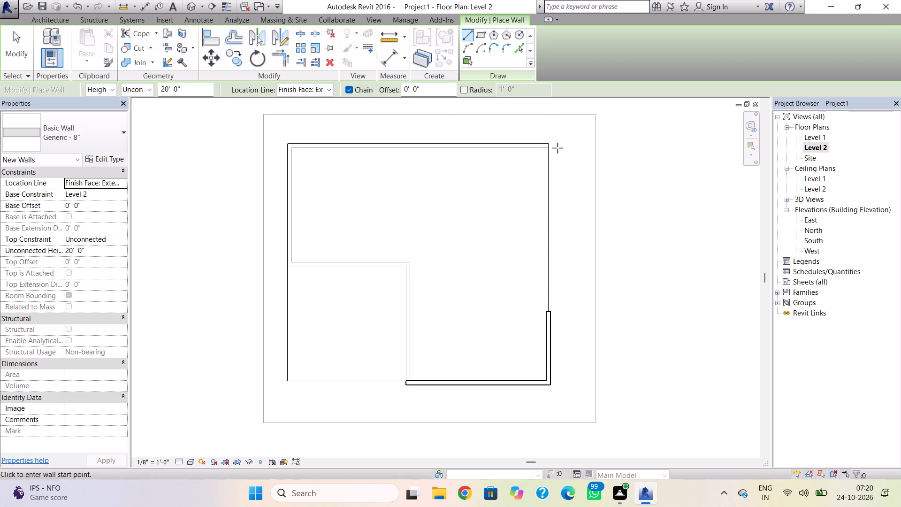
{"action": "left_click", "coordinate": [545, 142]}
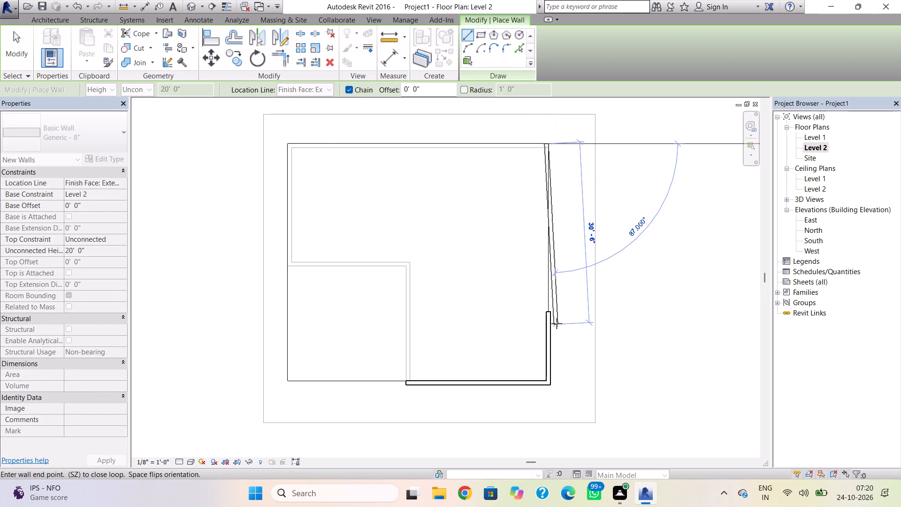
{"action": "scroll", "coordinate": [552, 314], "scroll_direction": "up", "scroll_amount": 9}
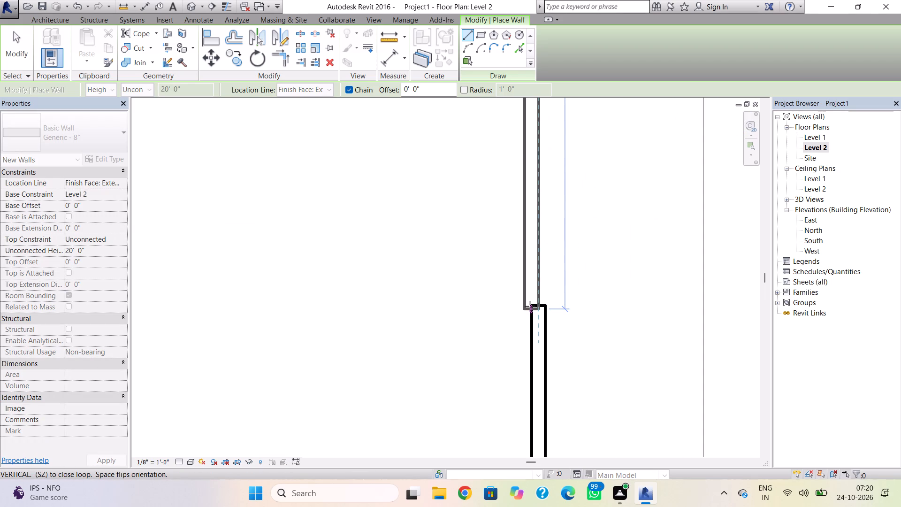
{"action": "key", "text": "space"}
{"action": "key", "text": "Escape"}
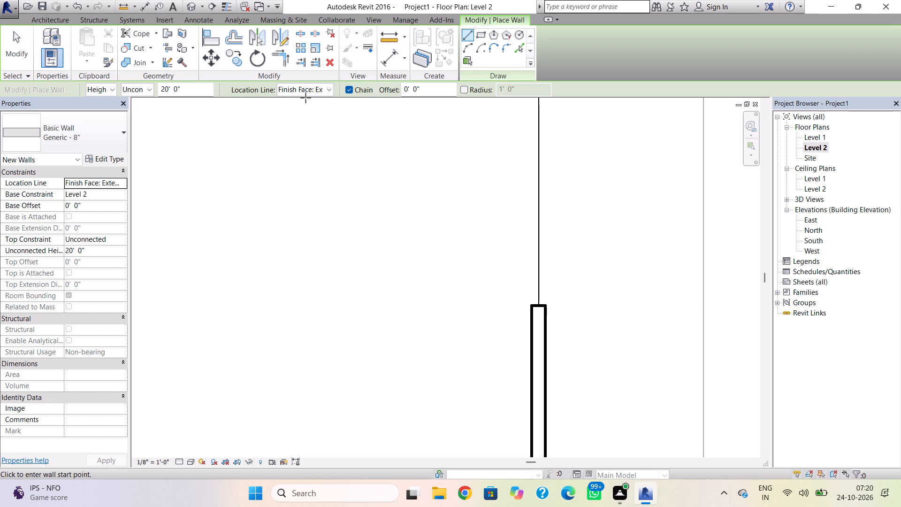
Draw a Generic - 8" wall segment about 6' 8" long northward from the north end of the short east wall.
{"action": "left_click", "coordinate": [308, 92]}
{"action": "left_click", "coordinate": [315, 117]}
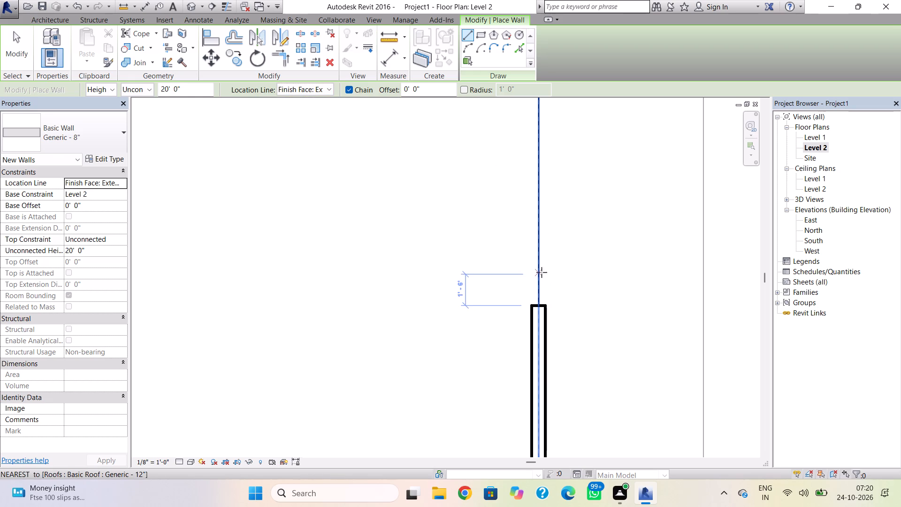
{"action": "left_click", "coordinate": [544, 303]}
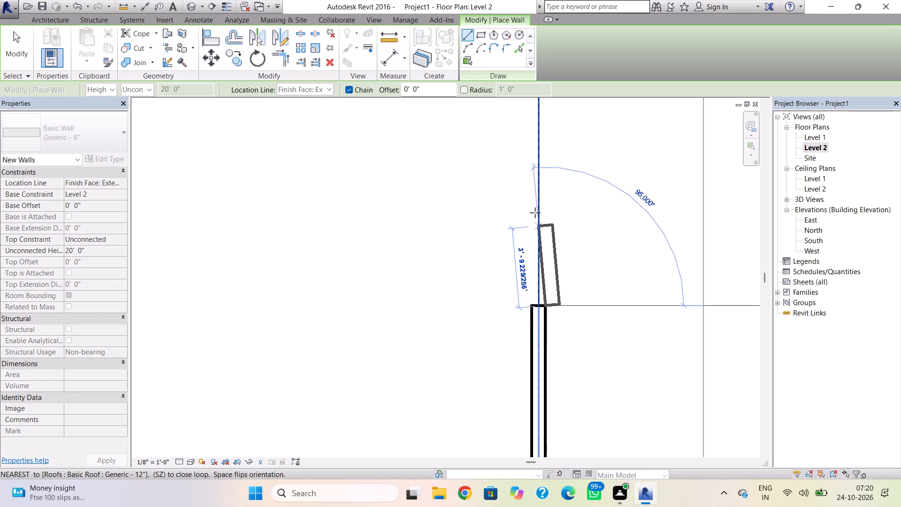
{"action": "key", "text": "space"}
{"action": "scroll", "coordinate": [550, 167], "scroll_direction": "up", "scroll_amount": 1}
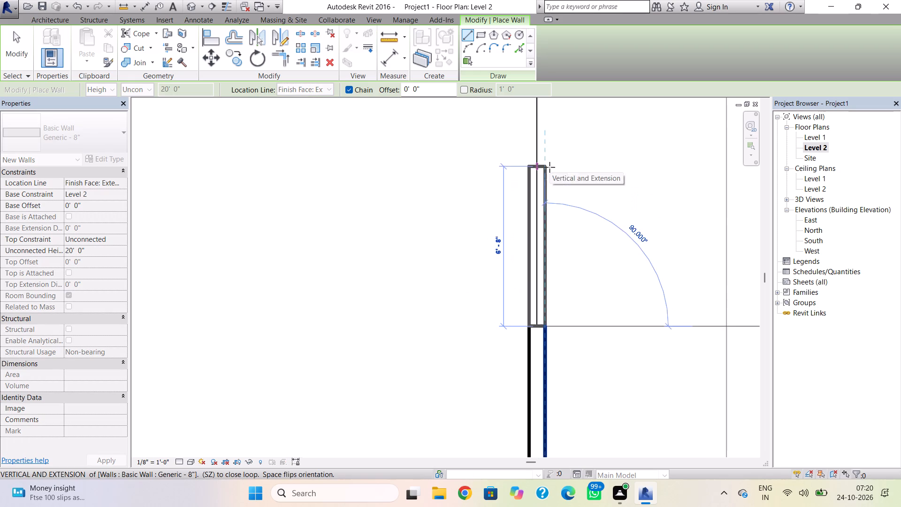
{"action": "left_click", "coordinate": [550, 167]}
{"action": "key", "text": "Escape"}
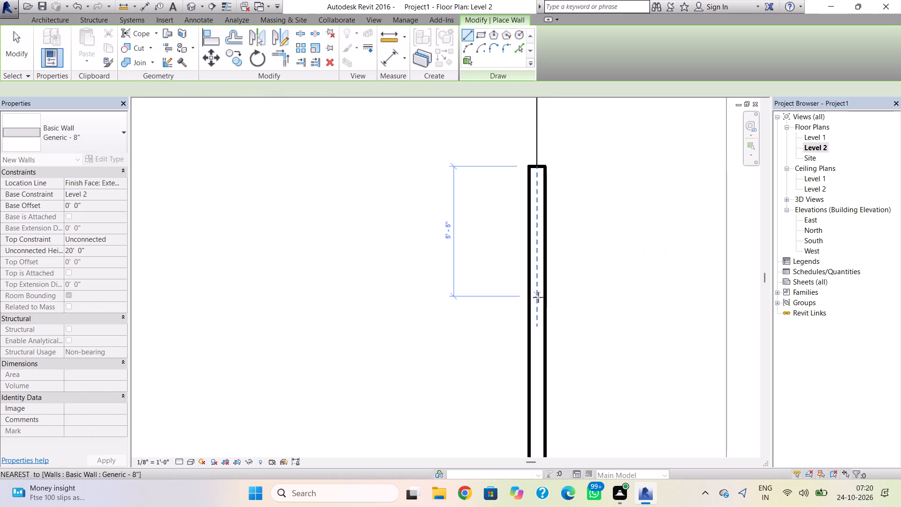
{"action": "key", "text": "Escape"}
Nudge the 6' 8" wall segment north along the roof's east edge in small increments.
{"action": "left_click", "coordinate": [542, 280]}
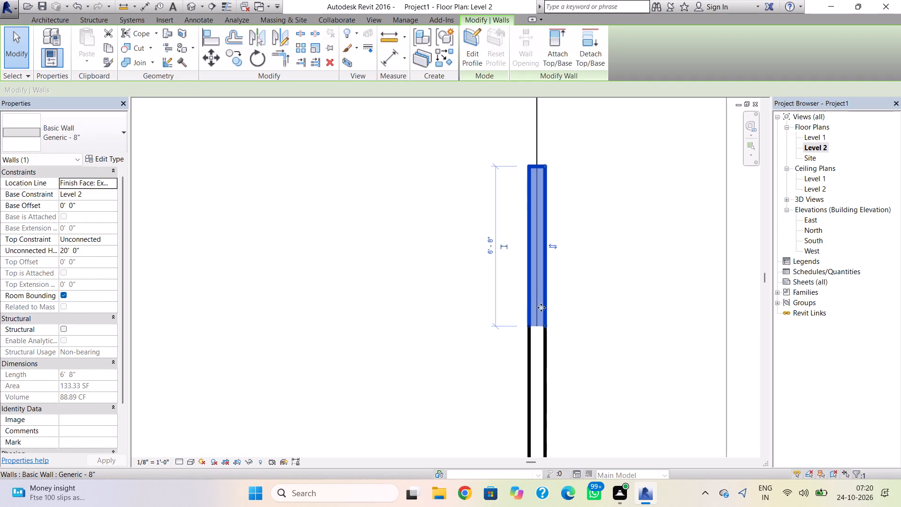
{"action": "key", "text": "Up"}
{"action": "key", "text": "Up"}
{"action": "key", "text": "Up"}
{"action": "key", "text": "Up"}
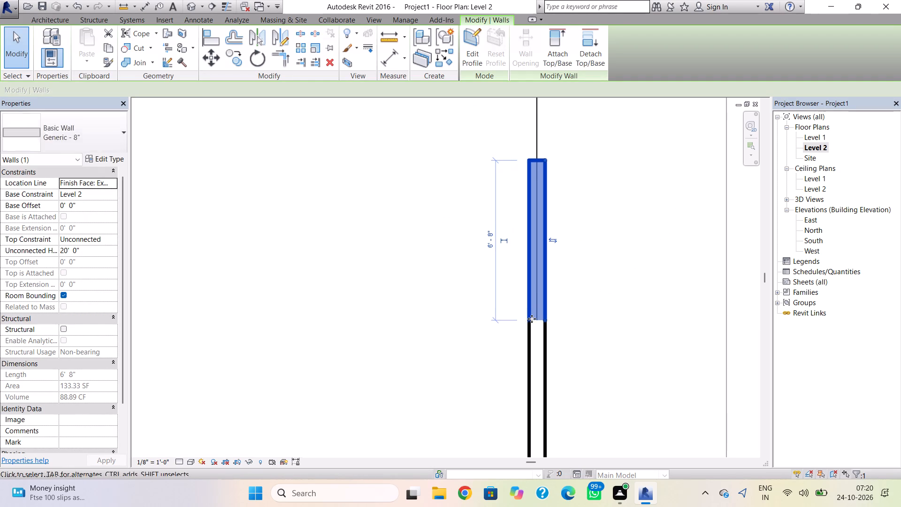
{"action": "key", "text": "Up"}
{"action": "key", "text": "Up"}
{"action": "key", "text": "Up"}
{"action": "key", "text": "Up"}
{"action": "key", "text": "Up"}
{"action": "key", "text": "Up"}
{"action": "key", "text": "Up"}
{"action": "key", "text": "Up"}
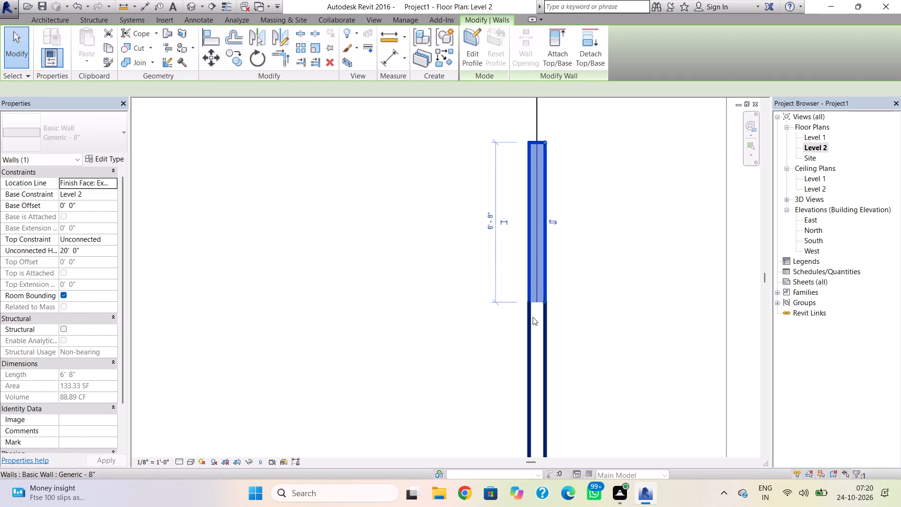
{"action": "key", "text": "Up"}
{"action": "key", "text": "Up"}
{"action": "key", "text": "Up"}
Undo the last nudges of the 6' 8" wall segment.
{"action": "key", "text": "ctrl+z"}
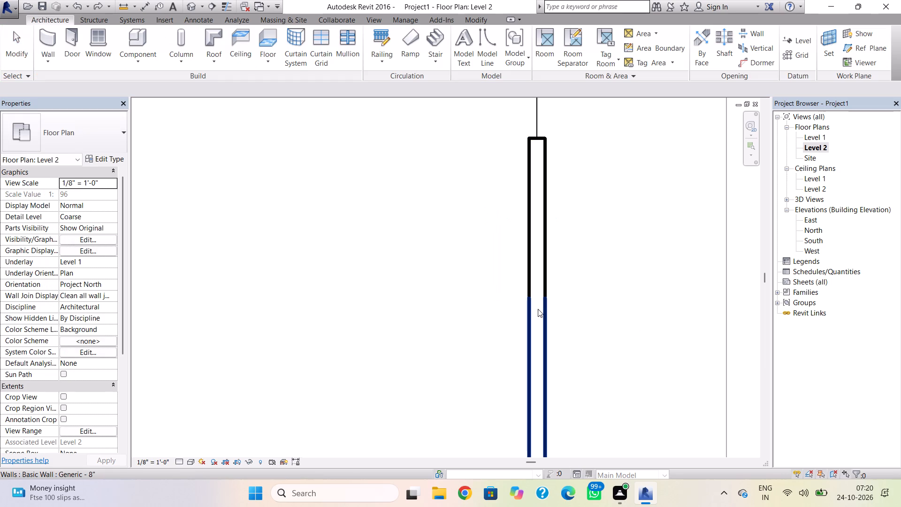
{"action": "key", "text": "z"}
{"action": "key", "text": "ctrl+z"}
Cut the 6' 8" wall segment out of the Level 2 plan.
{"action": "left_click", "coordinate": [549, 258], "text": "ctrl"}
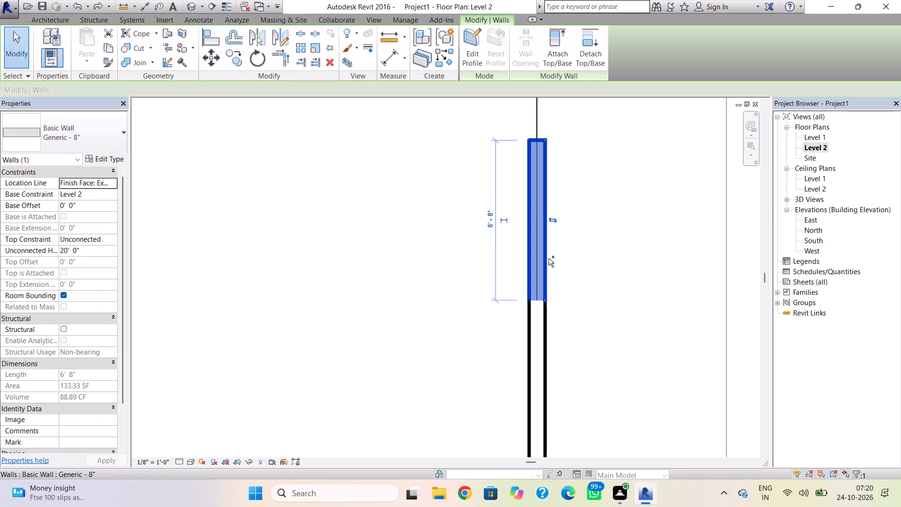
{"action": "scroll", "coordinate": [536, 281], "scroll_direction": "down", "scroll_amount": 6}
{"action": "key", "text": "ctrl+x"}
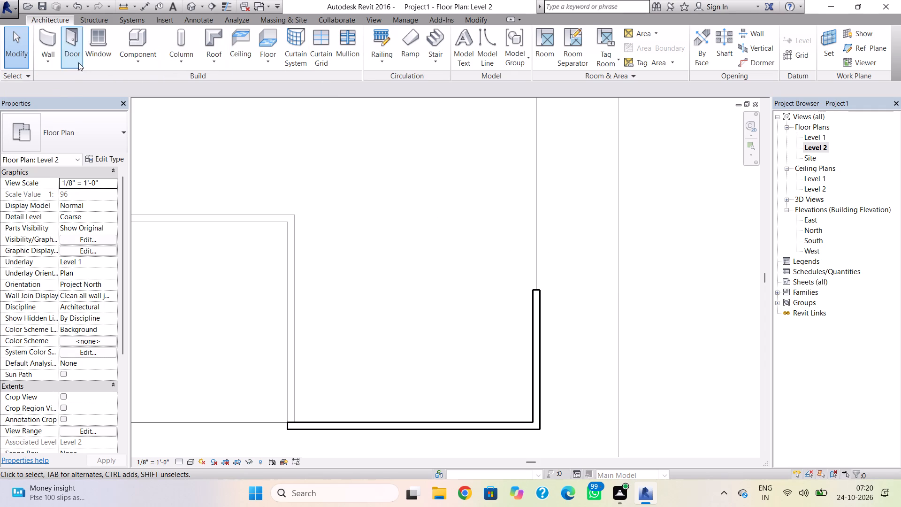
Draw a 20' high Generic - 8" wall, located by Wall Centerline, about 26' 11" from the building's northeast corner south to the short east wall.
{"action": "left_click", "coordinate": [40, 38]}
{"action": "left_click", "coordinate": [61, 122]}
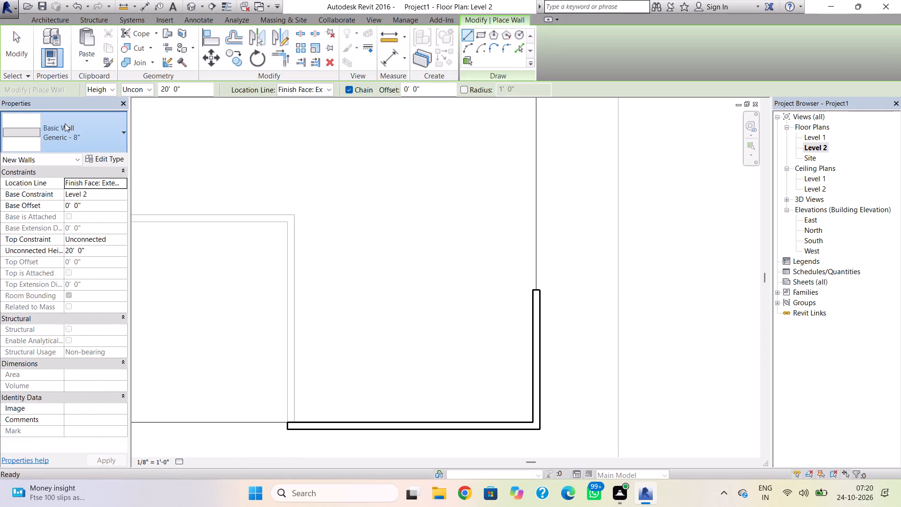
{"action": "left_click", "coordinate": [108, 202]}
{"action": "scroll", "coordinate": [380, 189], "scroll_direction": "down", "scroll_amount": 3}
{"action": "middle_click_drag", "start_coordinate": [388, 205], "coordinate": [377, 299]}
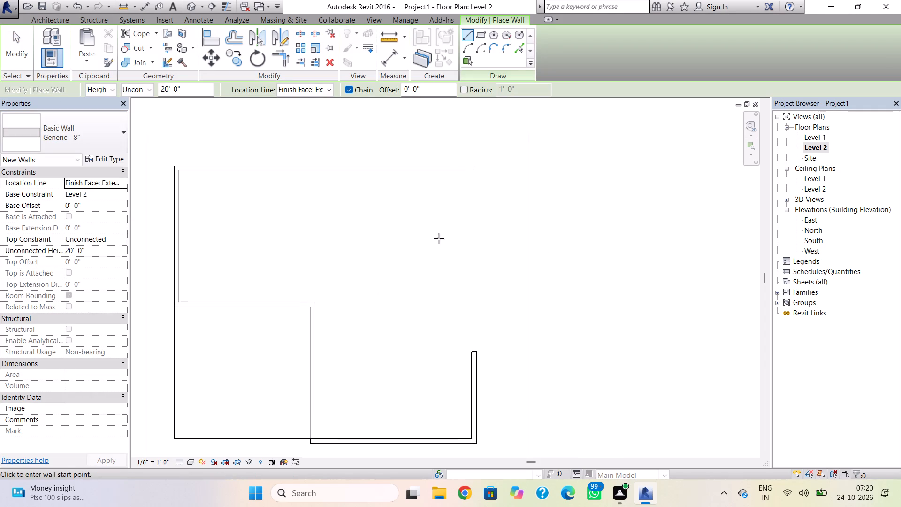
{"action": "scroll", "coordinate": [471, 169], "scroll_direction": "up", "scroll_amount": 3}
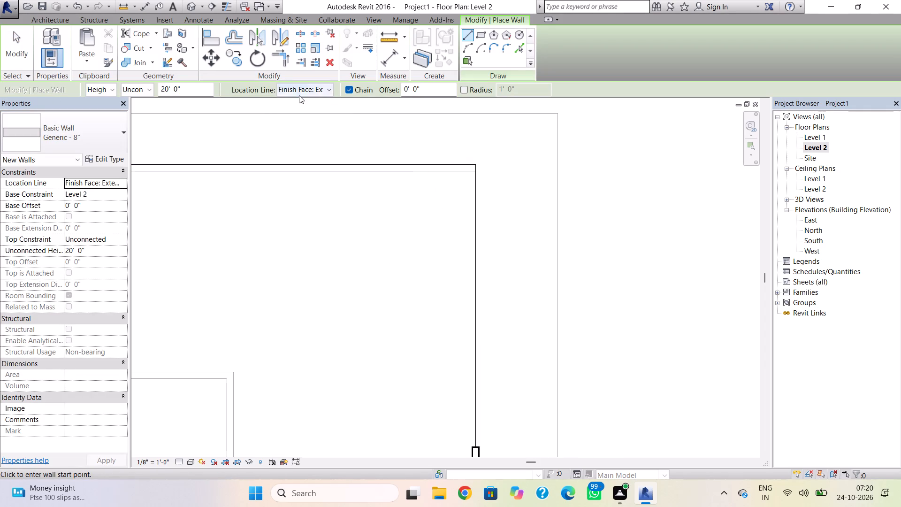
{"action": "left_click", "coordinate": [299, 95]}
{"action": "left_click", "coordinate": [329, 105]}
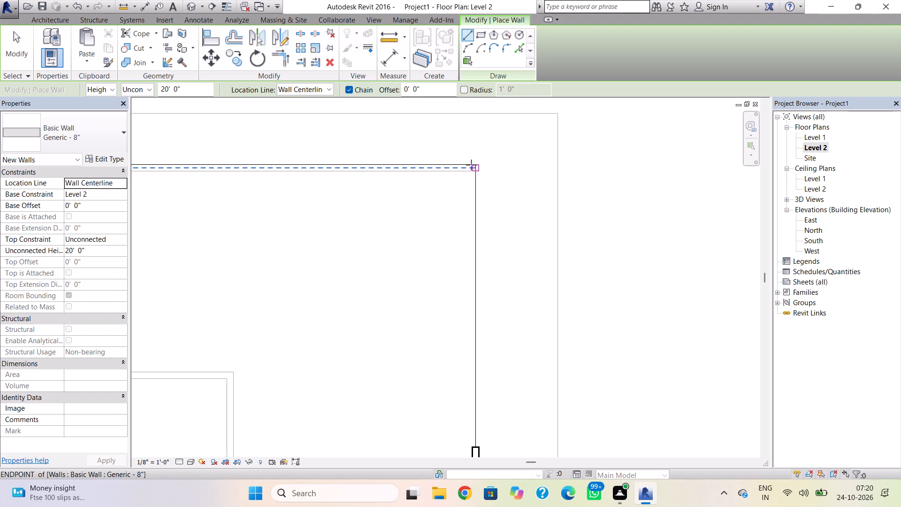
{"action": "left_click", "coordinate": [476, 166]}
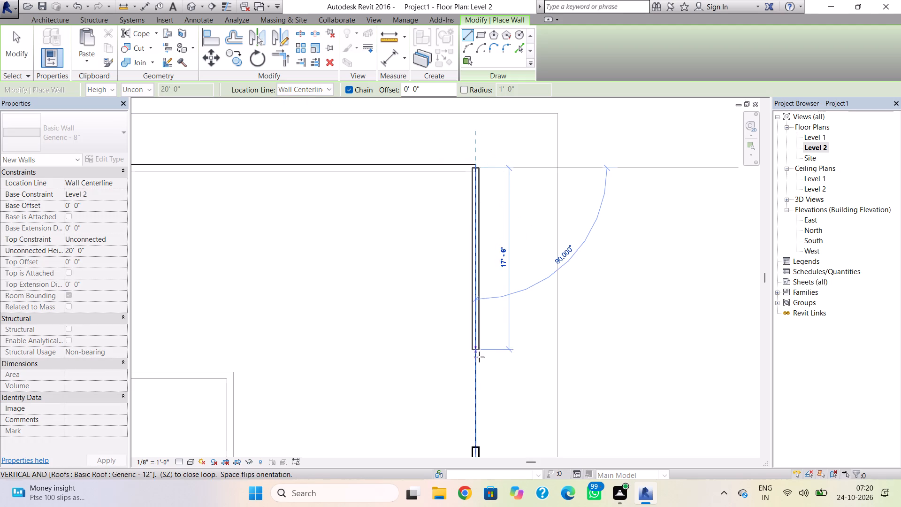
{"action": "scroll", "coordinate": [480, 376], "scroll_direction": "down", "scroll_amount": 3}
{"action": "middle_click_drag", "start_coordinate": [482, 403], "coordinate": [457, 345]}
{"action": "scroll", "coordinate": [451, 360], "scroll_direction": "up", "scroll_amount": 8}
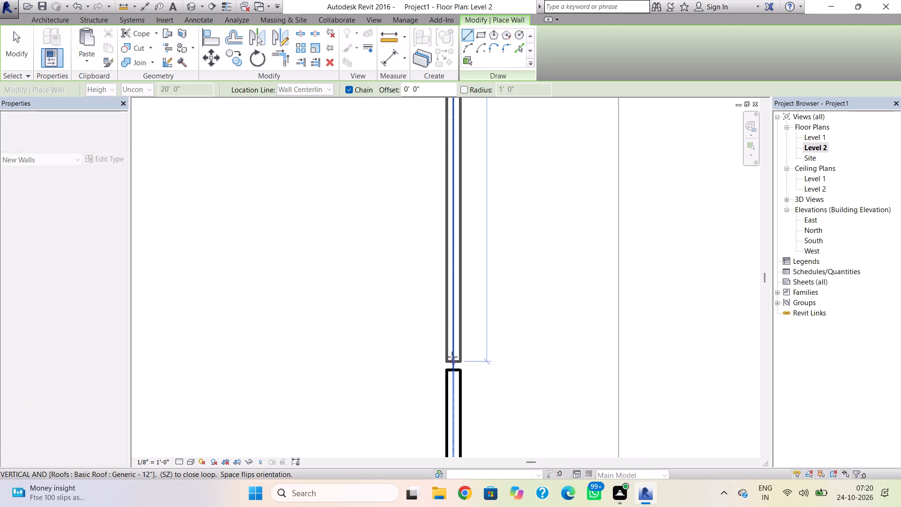
{"action": "scroll", "coordinate": [450, 354], "scroll_direction": "up", "scroll_amount": 11}
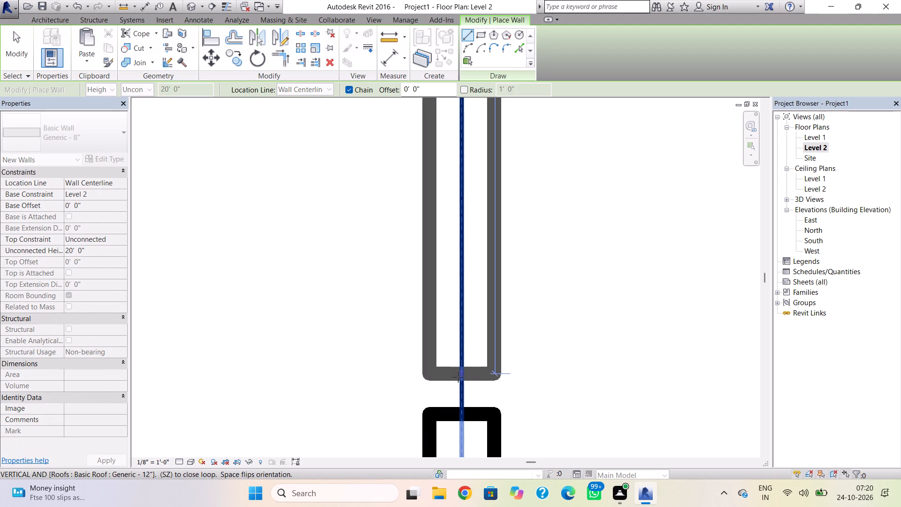
{"action": "scroll", "coordinate": [458, 377], "scroll_direction": "up", "scroll_amount": 9}
{"action": "middle_click_drag", "start_coordinate": [461, 305], "coordinate": [446, 228]}
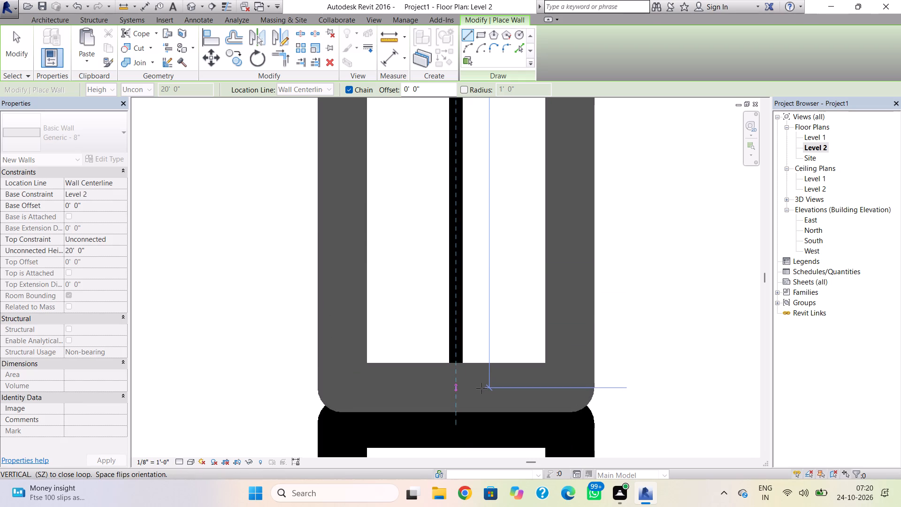
{"action": "left_click", "coordinate": [481, 388]}
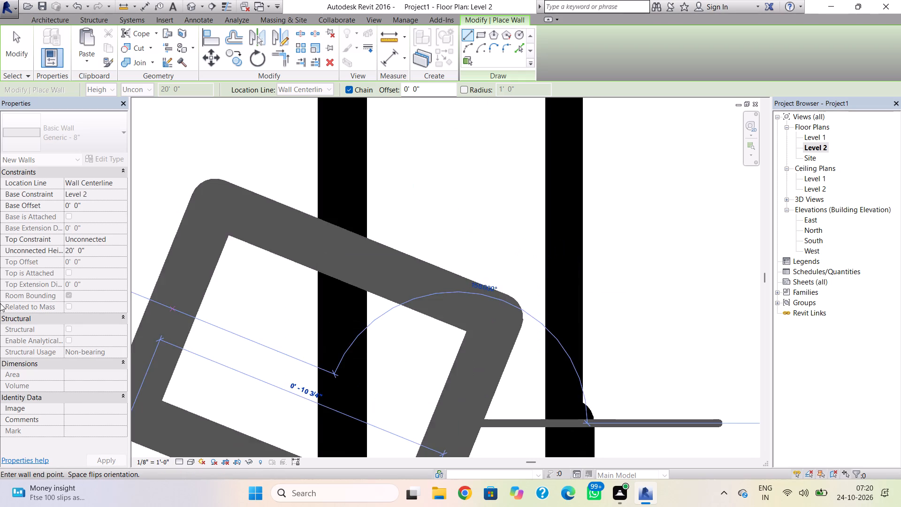
{"action": "key", "text": "Escape"}
{"action": "scroll", "coordinate": [420, 184], "scroll_direction": "down", "scroll_amount": 5}
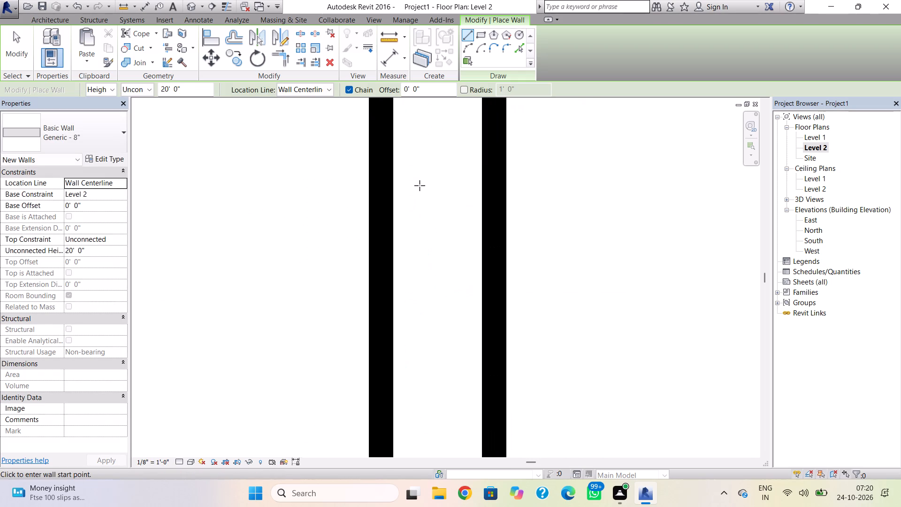
In the 3D view, stretch the base of the long east wall down about 10' 2" to the foot of the short east wall.
{"action": "left_click", "coordinate": [191, 7]}
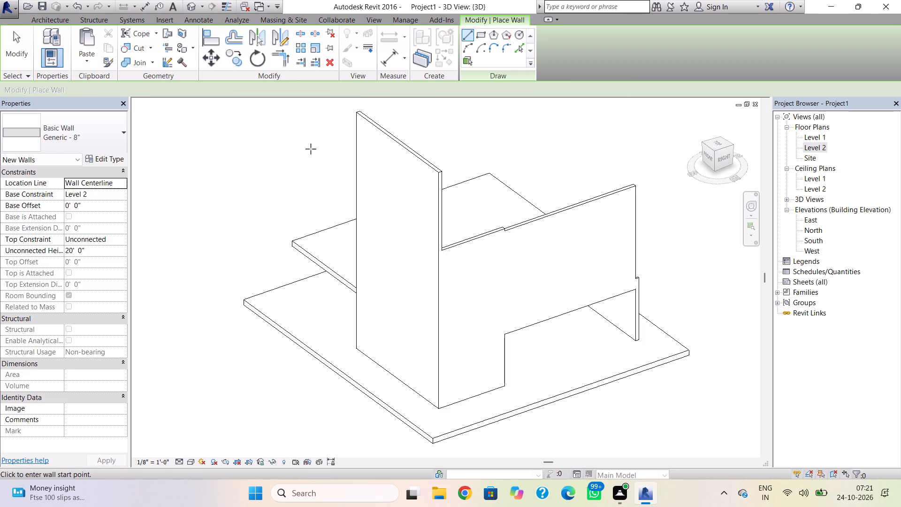
{"action": "key", "text": "Escape"}
{"action": "left_click", "coordinate": [542, 219]}
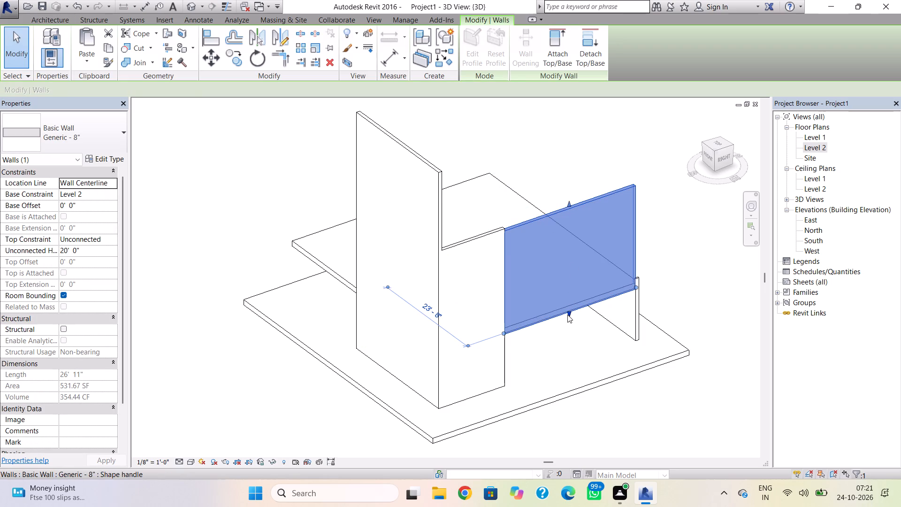
{"action": "left_click_drag", "start_coordinate": [567, 315], "coordinate": [572, 363]}
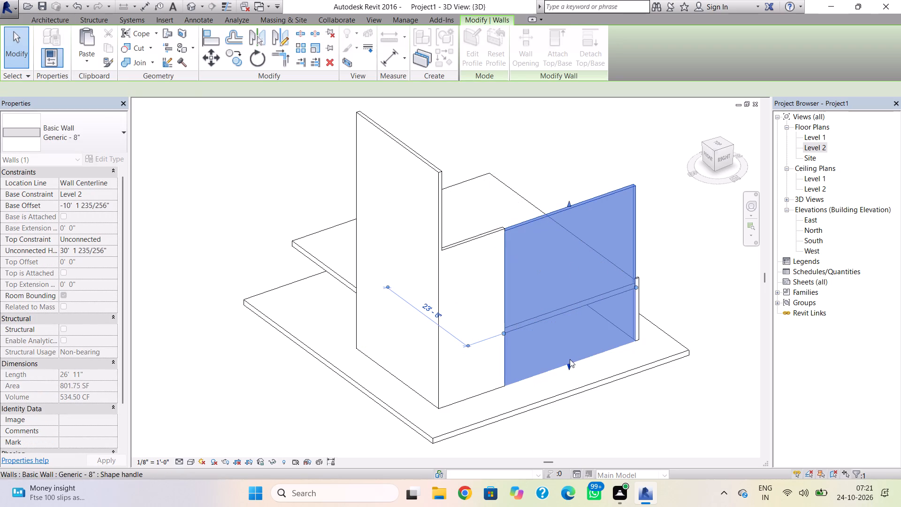
Set the long east wall's base constraint to Level 1.
{"action": "left_click", "coordinate": [99, 195]}
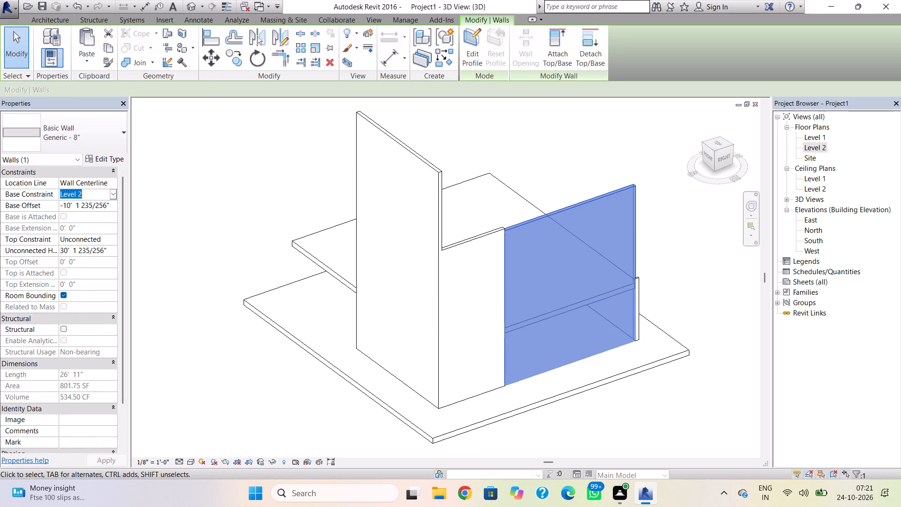
{"action": "left_click", "coordinate": [113, 196]}
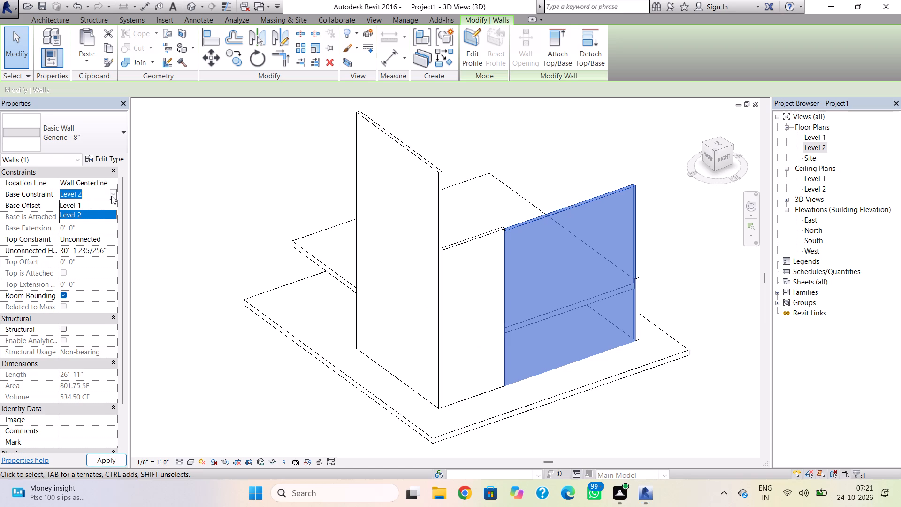
{"action": "left_click", "coordinate": [97, 207]}
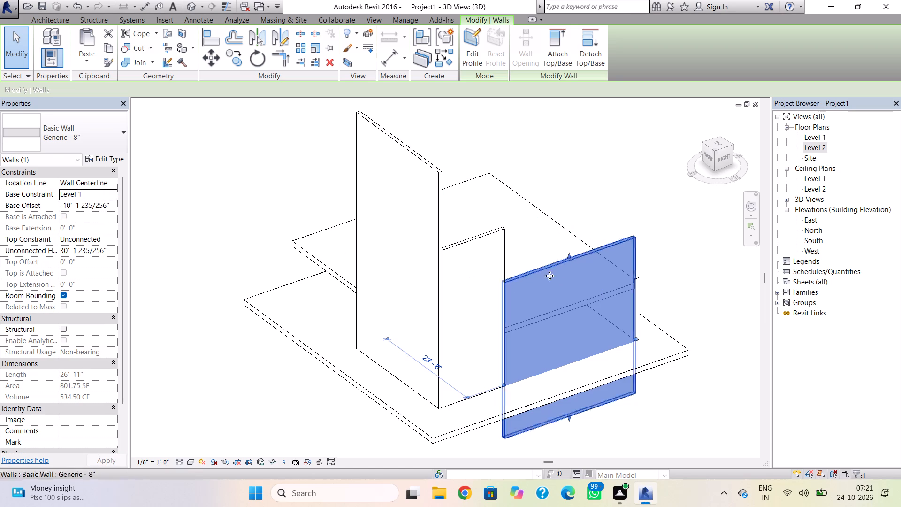
Set the long east wall's base offset to 0' 0".
{"action": "left_click", "coordinate": [110, 207]}
{"action": "key", "text": "BackSpace"}
{"action": "key", "text": "BackSpace"}
{"action": "key", "text": "BackSpace"}
{"action": "key", "text": "BackSpace"}
{"action": "key", "text": "BackSpace"}
{"action": "key", "text": "BackSpace"}
{"action": "key", "text": "BackSpace"}
{"action": "key", "text": "BackSpace"}
{"action": "key", "text": "BackSpace"}
{"action": "key", "text": "BackSpace"}
{"action": "key", "text": "BackSpace"}
{"action": "key", "text": "BackSpace"}
{"action": "key", "text": "BackSpace"}
{"action": "key", "text": "BackSpace"}
{"action": "key", "text": "BackSpace"}
{"action": "key", "text": "BackSpace"}
{"action": "key", "text": "BackSpace"}
{"action": "key", "text": "BackSpace"}
{"action": "key", "text": "BackSpace"}
{"action": "key", "text": "BackSpace"}
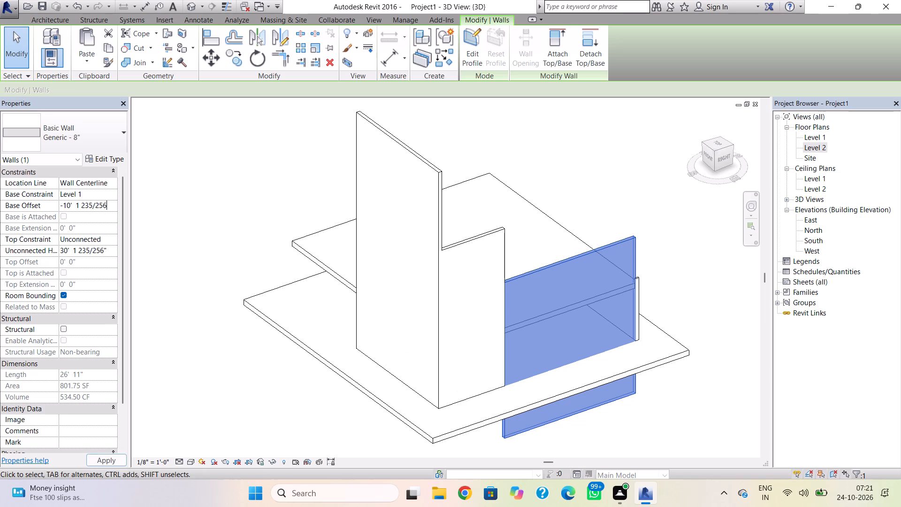
{"action": "key", "text": "0"}
{"action": "key", "text": "0"}
{"action": "key", "text": "0"}
{"action": "key", "text": "0"}
{"action": "key", "text": "0"}
{"action": "key", "text": "0"}
{"action": "key", "text": "0"}
{"action": "key", "text": "0"}
{"action": "key", "text": "0"}
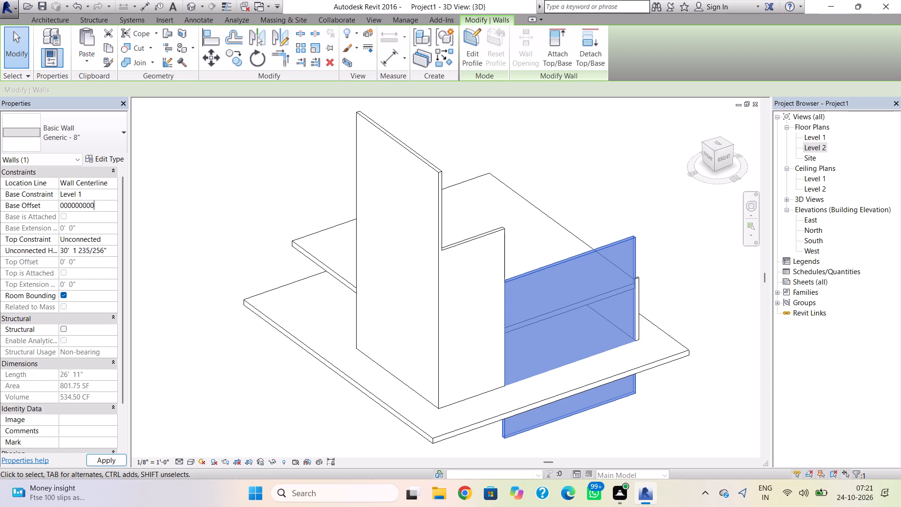
{"action": "key", "text": "Return"}
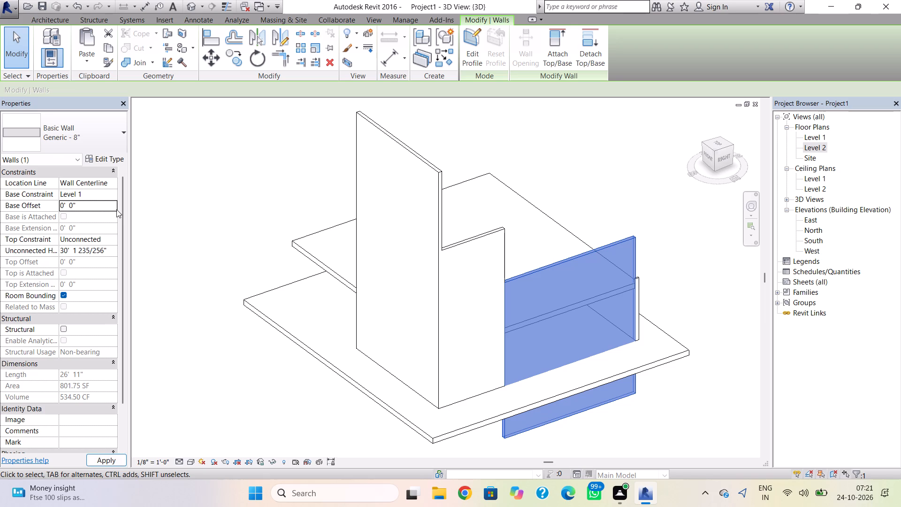
{"action": "key", "text": "Escape"}
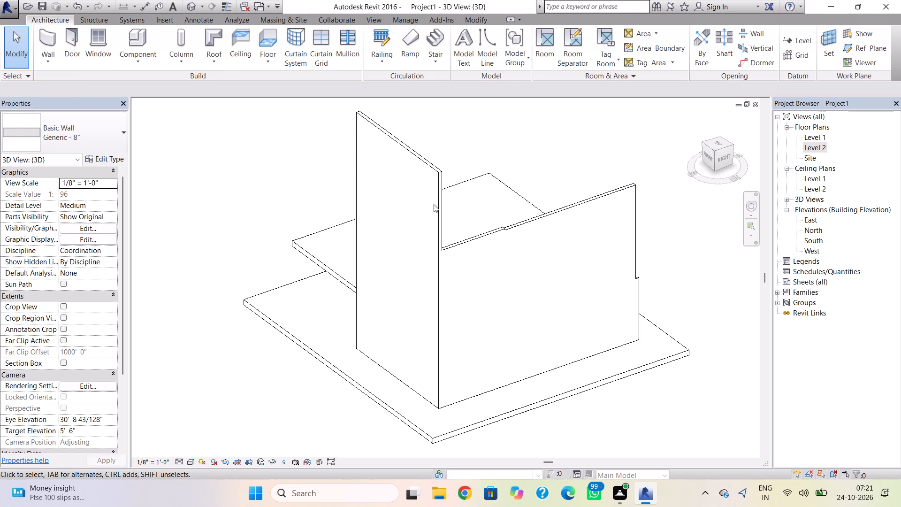
In the Level 2 plan, shorten the north wall's east end to the inner face of the long east wall, about 43' 3" long.
{"action": "scroll", "coordinate": [509, 245], "scroll_direction": "up", "scroll_amount": 7}
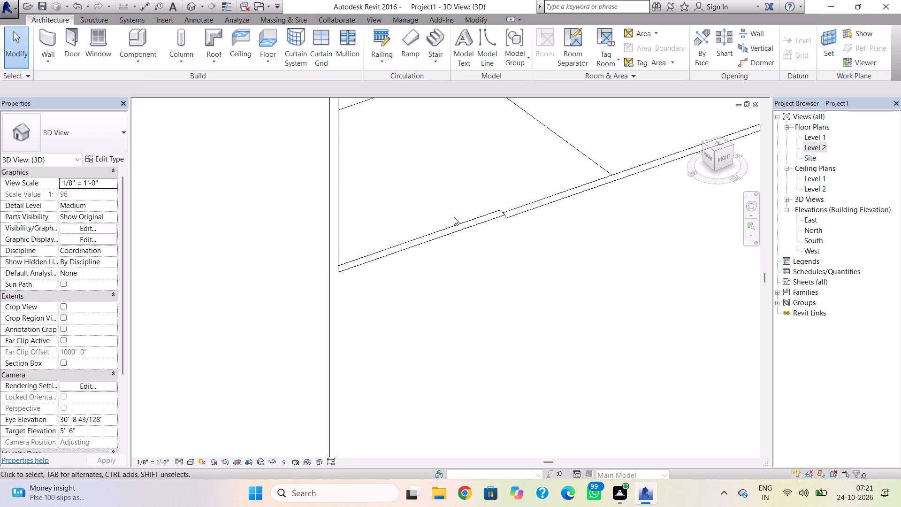
{"action": "scroll", "coordinate": [476, 245], "scroll_direction": "down", "scroll_amount": 6}
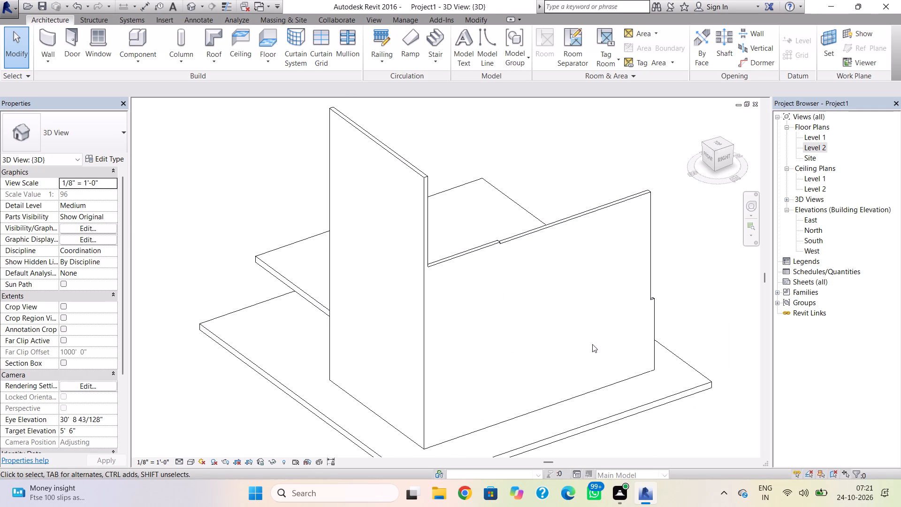
{"action": "right_click_drag", "start_coordinate": [665, 345], "coordinate": [577, 377], "text": "shift"}
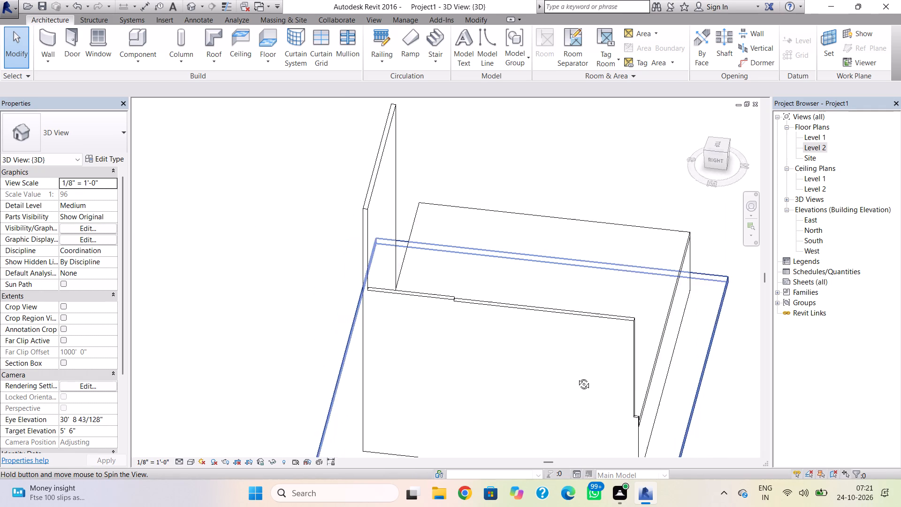
{"action": "right_click_drag", "start_coordinate": [577, 377], "coordinate": [639, 375], "text": "shift"}
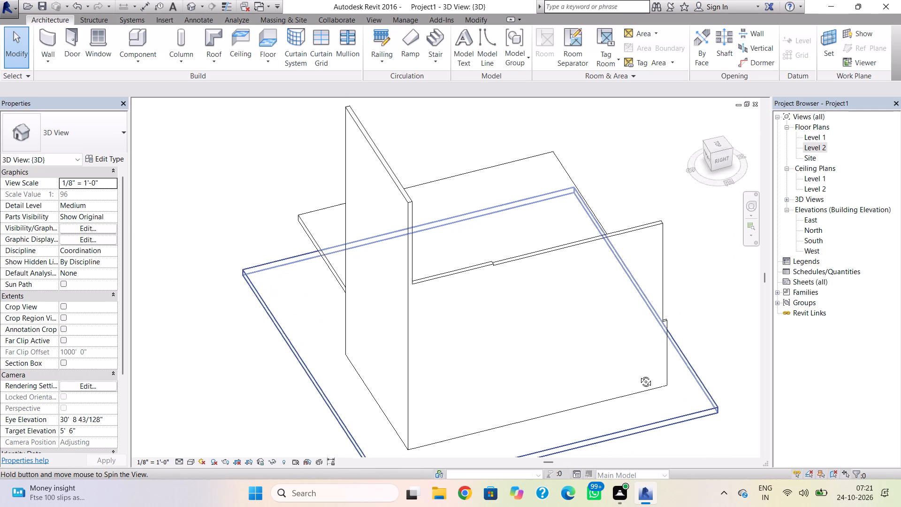
{"action": "right_click_drag", "start_coordinate": [639, 375], "coordinate": [624, 387], "text": "shift"}
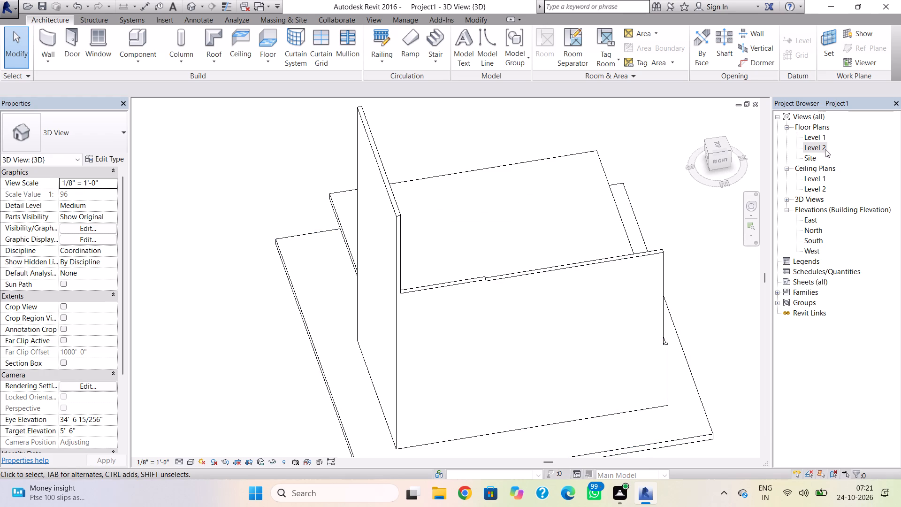
{"action": "double_click", "coordinate": [824, 144]}
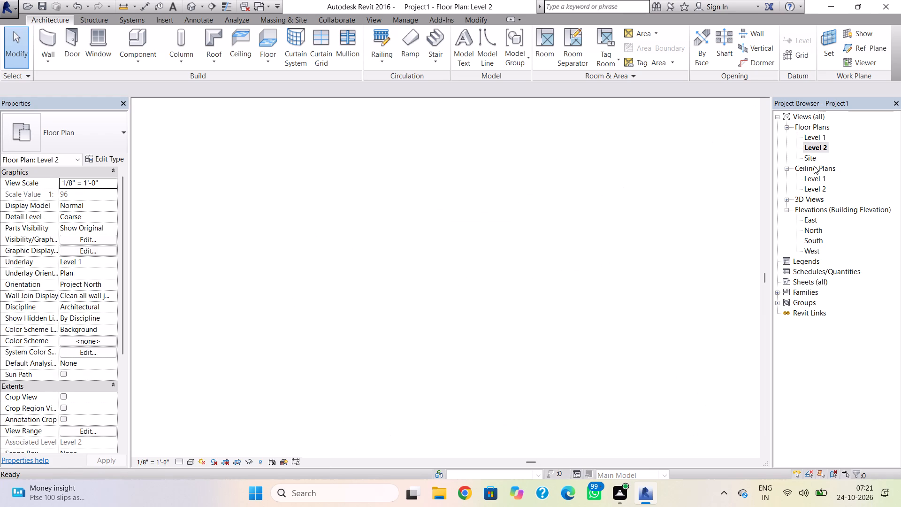
{"action": "scroll", "coordinate": [605, 322], "scroll_direction": "down", "scroll_amount": 2}
{"action": "scroll", "coordinate": [565, 359], "scroll_direction": "down", "scroll_amount": 15}
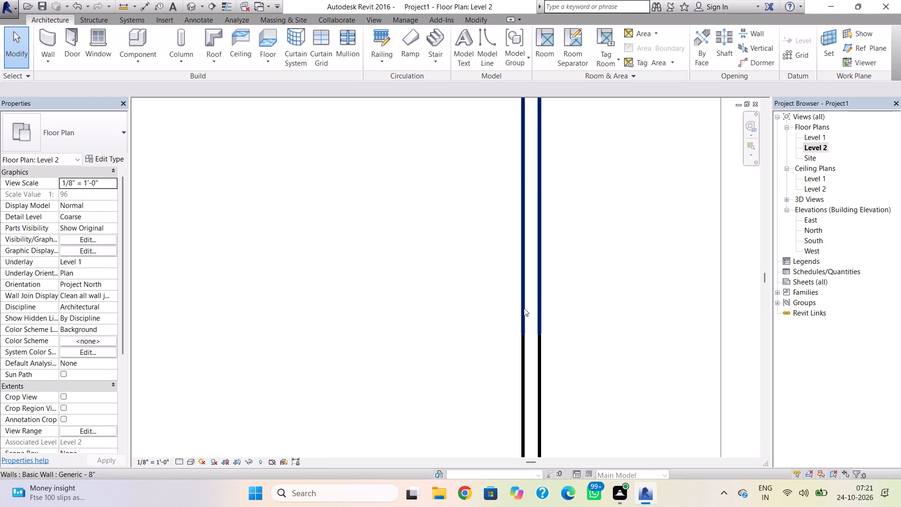
{"action": "scroll", "coordinate": [524, 308], "scroll_direction": "down", "scroll_amount": 7}
{"action": "middle_click_drag", "start_coordinate": [541, 322], "coordinate": [543, 355]}
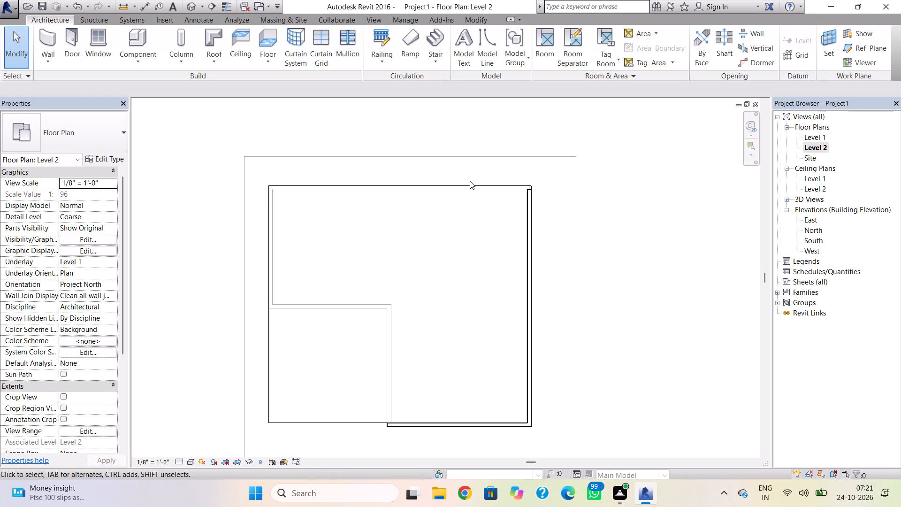
{"action": "left_click", "coordinate": [470, 184]}
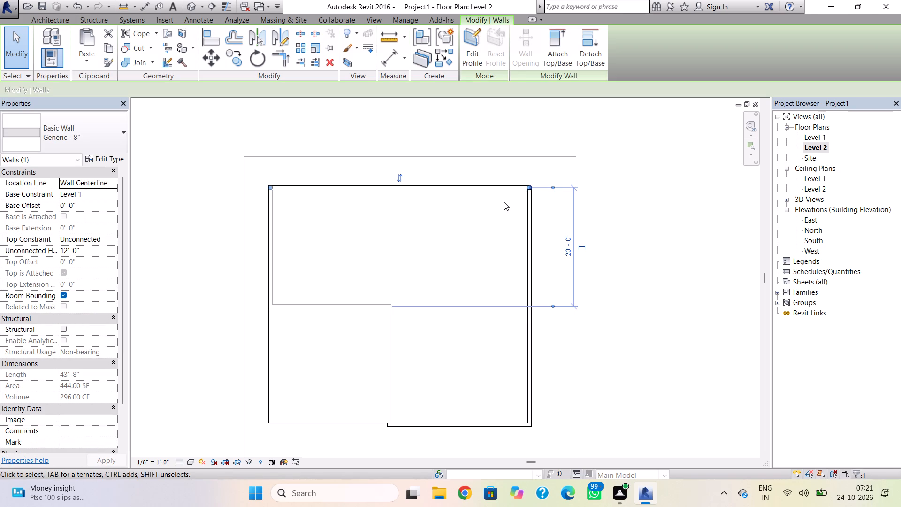
{"action": "scroll", "coordinate": [541, 201], "scroll_direction": "up", "scroll_amount": 5}
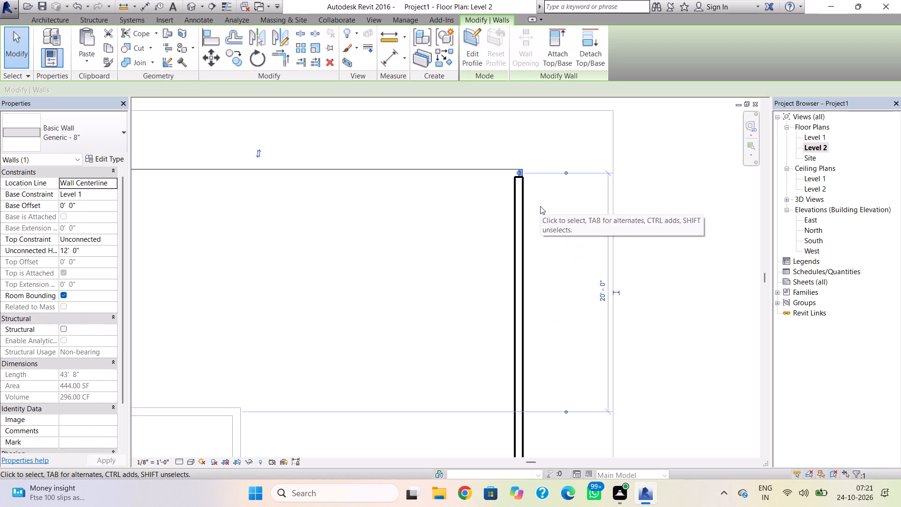
{"action": "scroll", "coordinate": [542, 205], "scroll_direction": "up", "scroll_amount": 4}
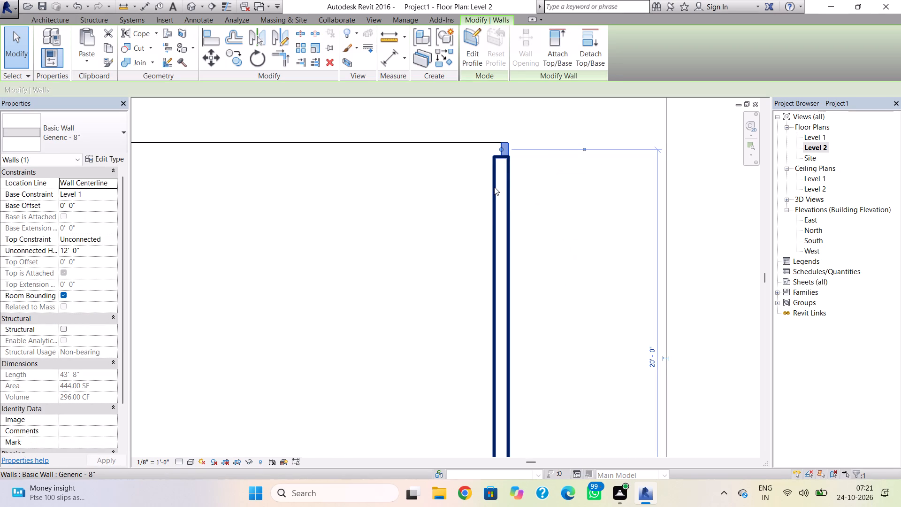
{"action": "scroll", "coordinate": [502, 157], "scroll_direction": "up", "scroll_amount": 4}
{"action": "left_click_drag", "start_coordinate": [499, 144], "coordinate": [482, 144]}
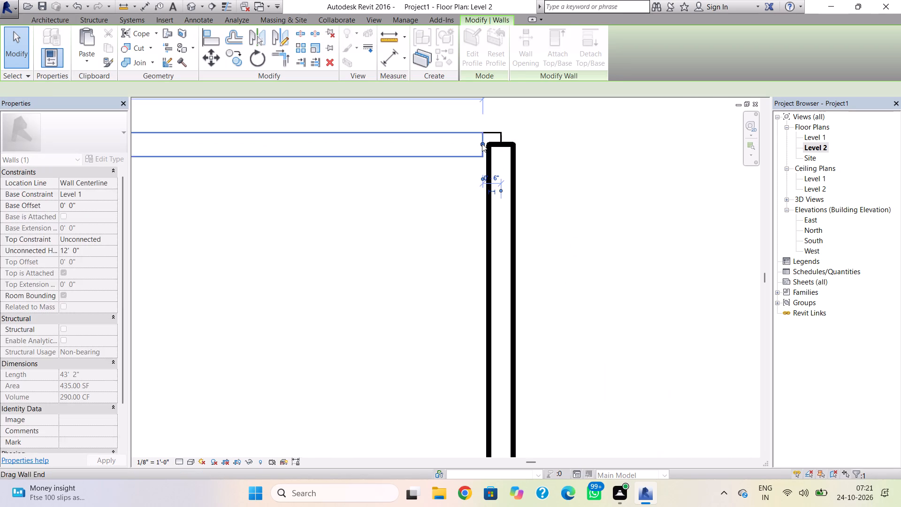
{"action": "left_click", "coordinate": [482, 144]}
{"action": "scroll", "coordinate": [481, 146], "scroll_direction": "up", "scroll_amount": 4}
{"action": "left_click_drag", "start_coordinate": [483, 144], "coordinate": [485, 144]}
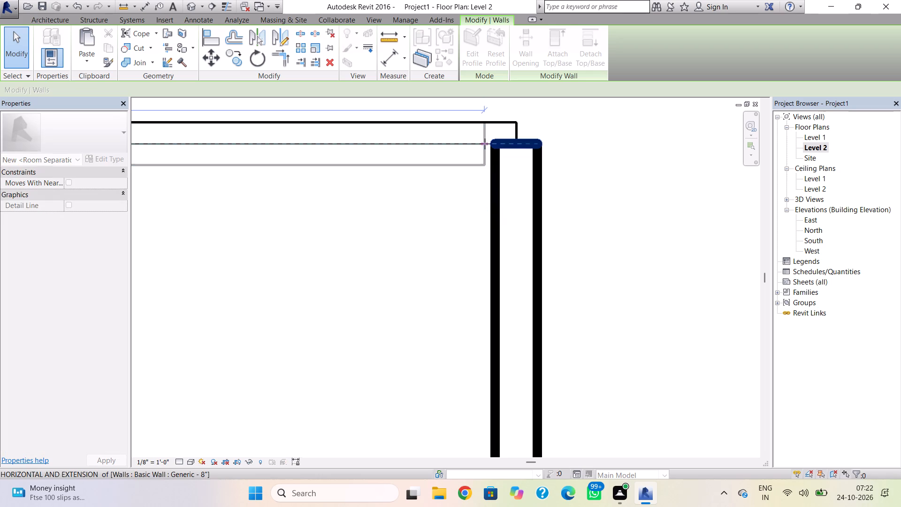
{"action": "left_click_drag", "start_coordinate": [485, 144], "coordinate": [489, 145]}
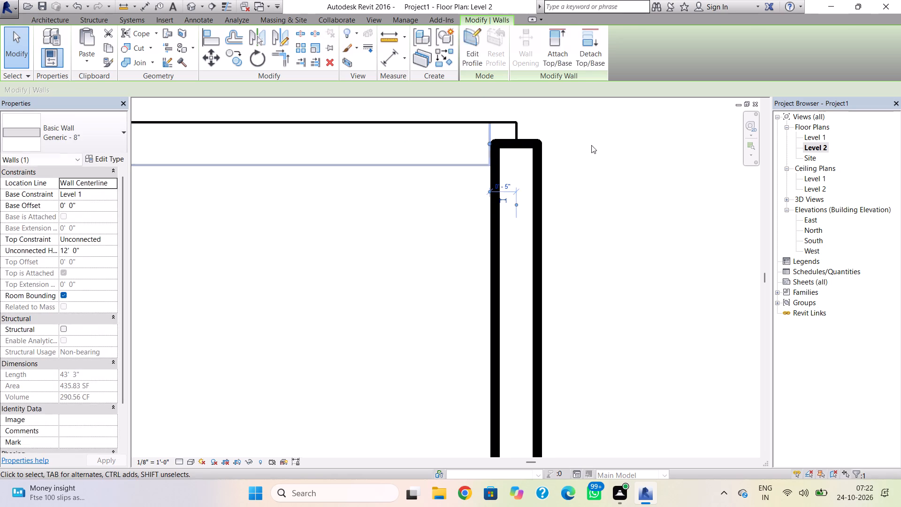
{"action": "left_click", "coordinate": [591, 145]}
Examine the northeast corner in the 3D view, where the north wall and roof edge meet the long east wall.
{"action": "left_click", "coordinate": [196, 5]}
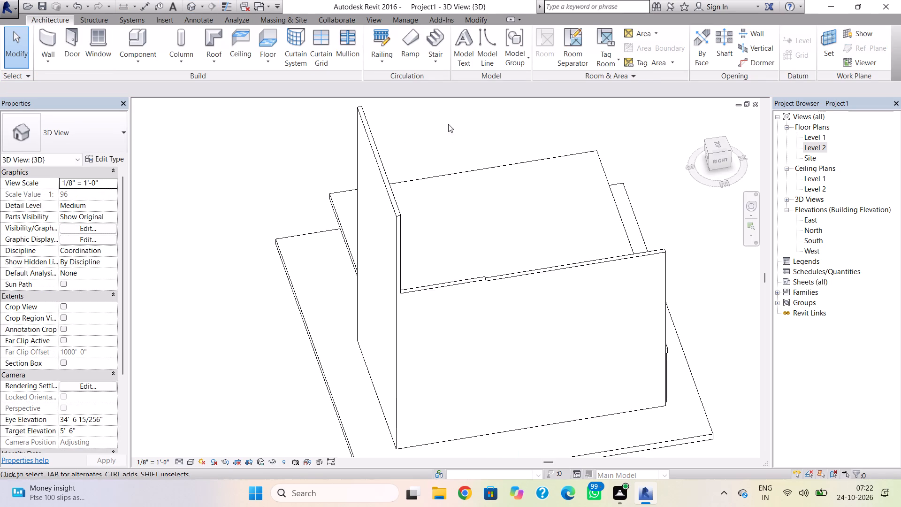
{"action": "right_click_drag", "start_coordinate": [664, 298], "coordinate": [635, 292]}
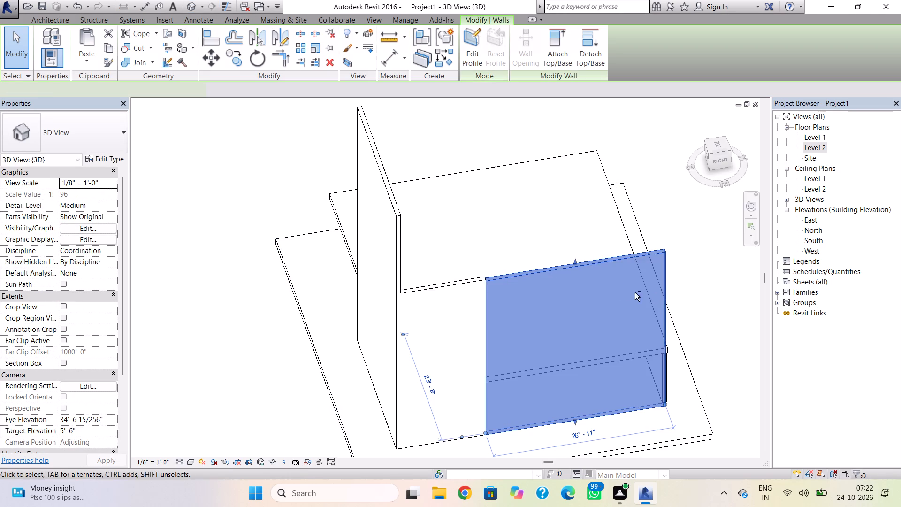
{"action": "right_click_drag", "start_coordinate": [635, 292], "coordinate": [586, 270]}
{"action": "key", "text": "Escape"}
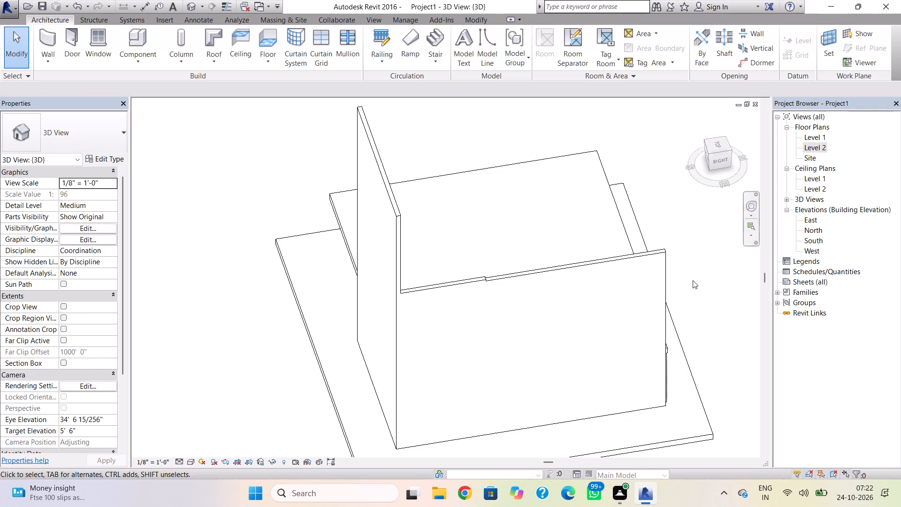
{"action": "right_click_drag", "start_coordinate": [695, 283], "coordinate": [641, 275], "text": "shift"}
{"action": "scroll", "coordinate": [634, 433], "scroll_direction": "up", "scroll_amount": 4}
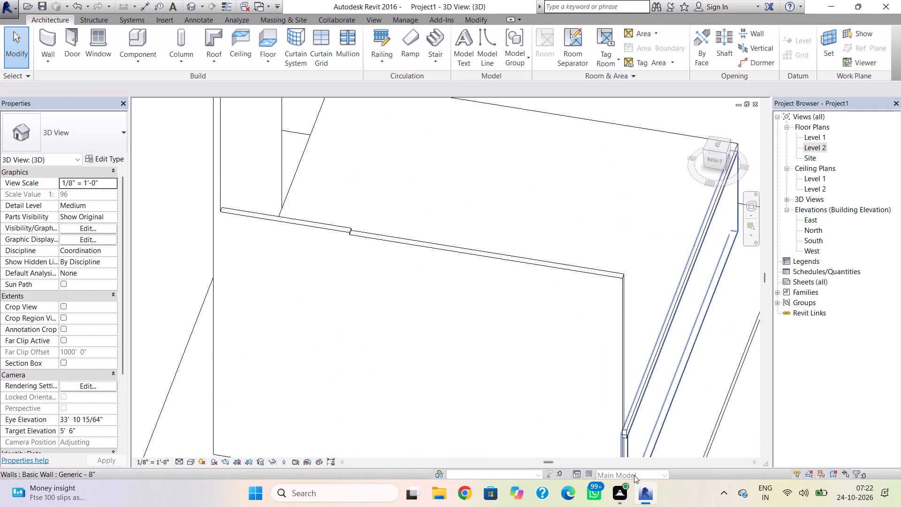
{"action": "middle_click_drag", "start_coordinate": [634, 468], "coordinate": [594, 319]}
{"action": "middle_click_drag", "start_coordinate": [636, 397], "coordinate": [627, 331]}
{"action": "scroll", "coordinate": [636, 397], "scroll_direction": "up", "scroll_amount": 2}
{"action": "scroll", "coordinate": [633, 330], "scroll_direction": "up", "scroll_amount": 4}
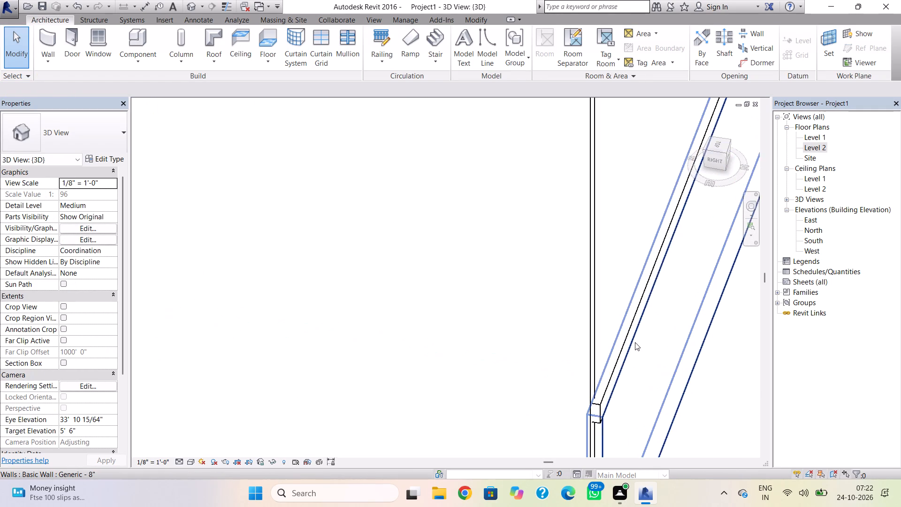
{"action": "scroll", "coordinate": [636, 347], "scroll_direction": "up", "scroll_amount": 1}
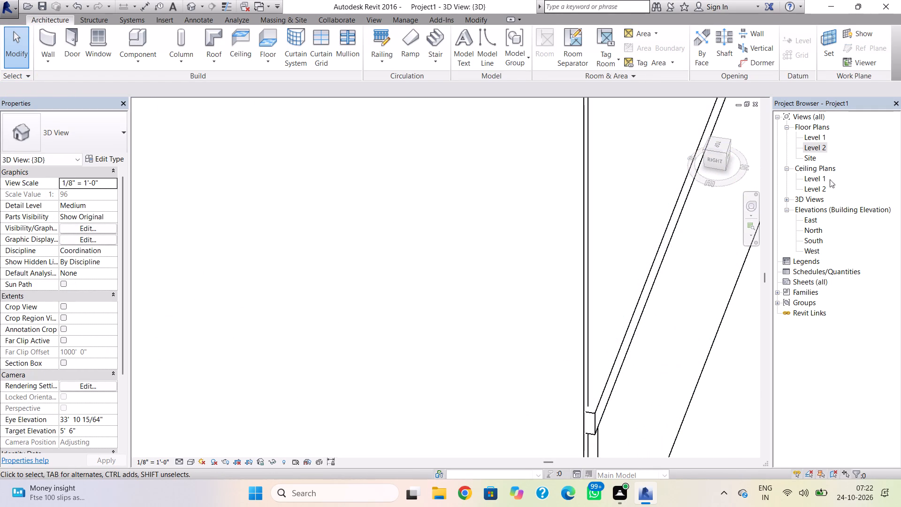
In the Level 2 plan, edit the Generic - 12" roof footprint, moving its east boundary line about 5" west to the east wall's inner face.
{"action": "double_click", "coordinate": [821, 147]}
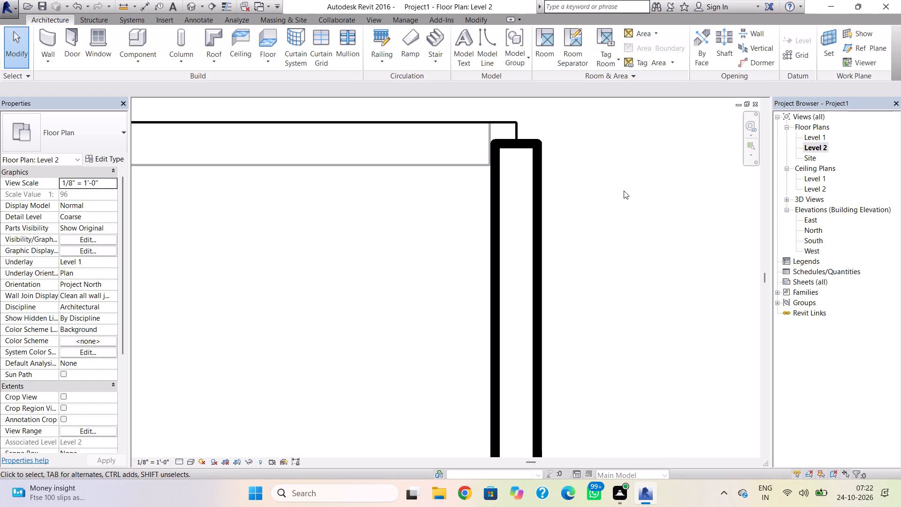
{"action": "left_click", "coordinate": [489, 147]}
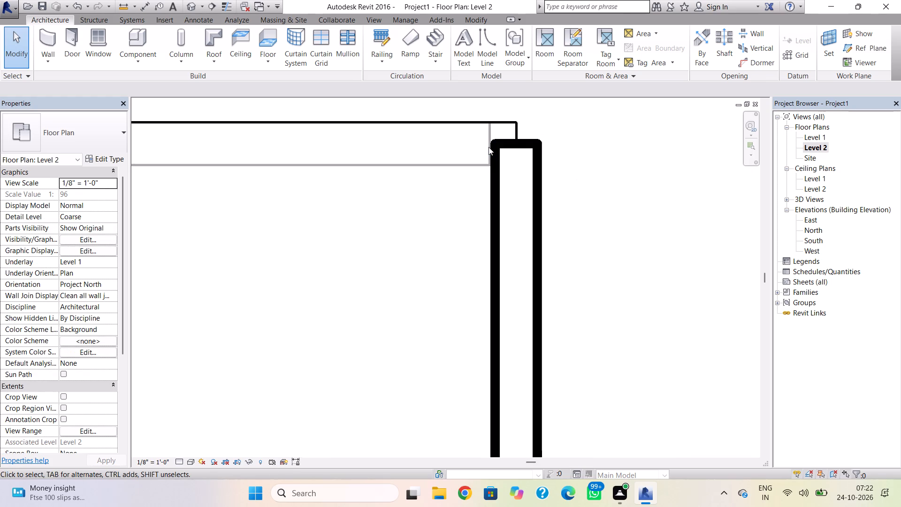
{"action": "left_click", "coordinate": [489, 138]}
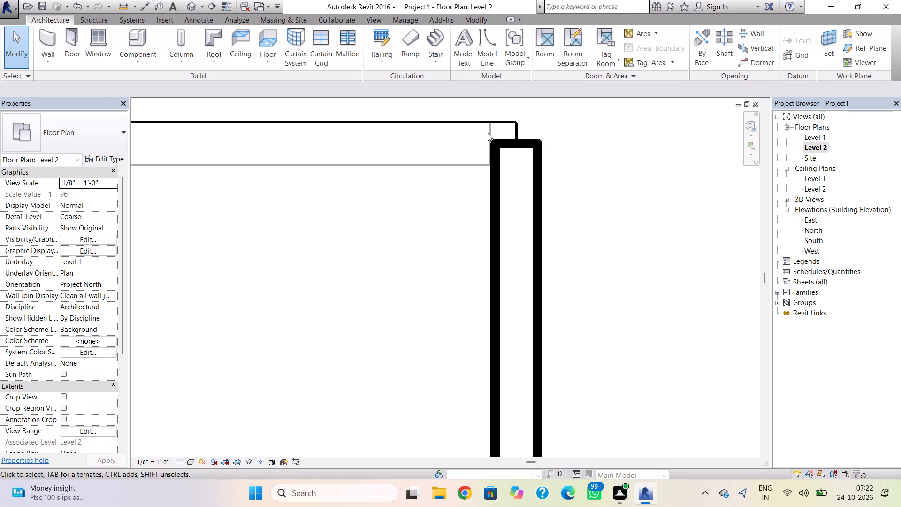
{"action": "left_click", "coordinate": [488, 133]}
{"action": "double_click", "coordinate": [486, 134]}
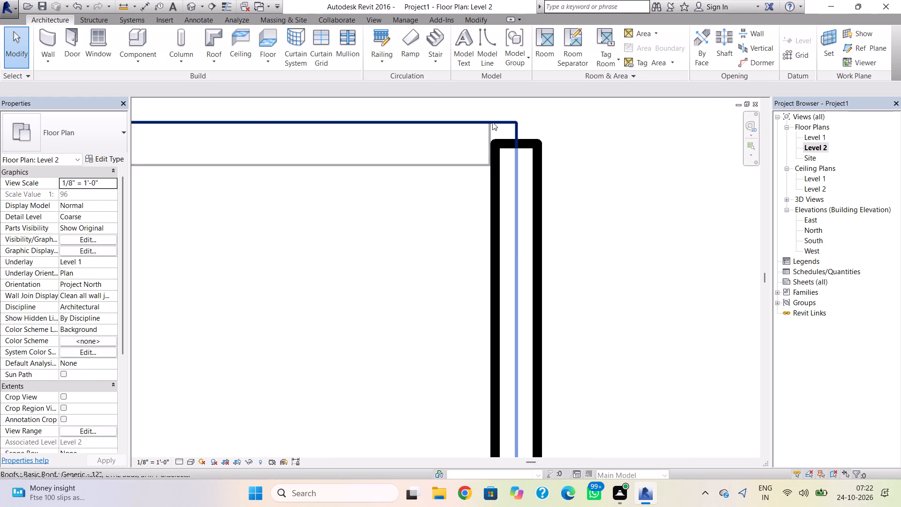
{"action": "left_click", "coordinate": [494, 119]}
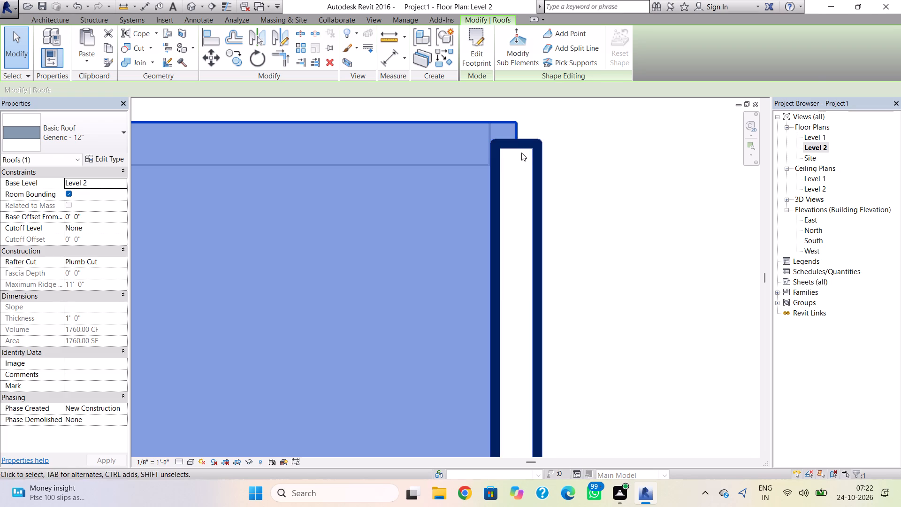
{"action": "double_click", "coordinate": [518, 138]}
{"action": "left_click", "coordinate": [516, 183]}
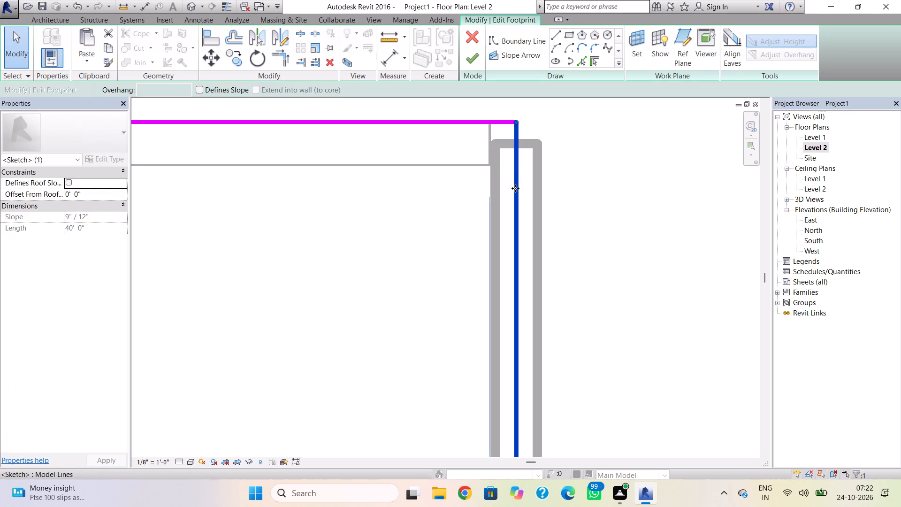
{"action": "key", "text": "Left"}
{"action": "key", "text": "Left"}
{"action": "key", "text": "Left"}
{"action": "key", "text": "Left"}
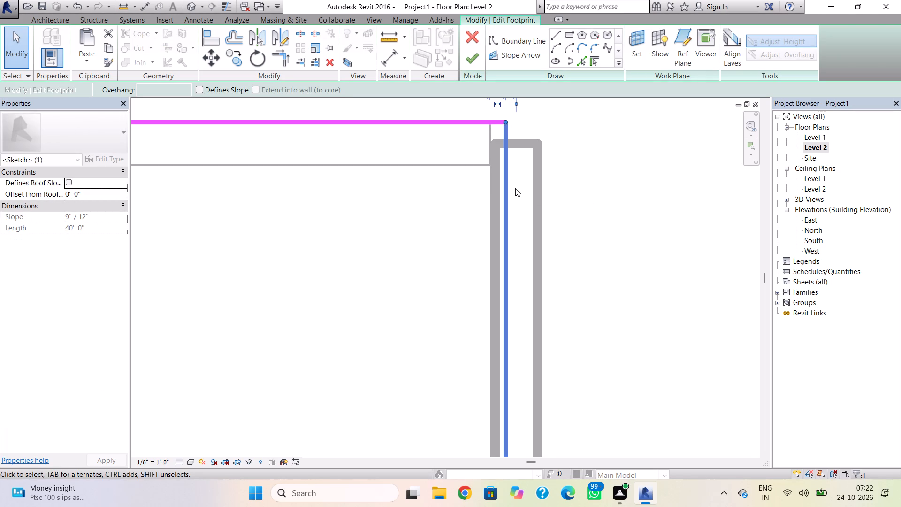
{"action": "key", "text": "Left"}
{"action": "key", "text": "Left"}
{"action": "key", "text": "Left"}
{"action": "key", "text": "Left"}
{"action": "key", "text": "Left"}
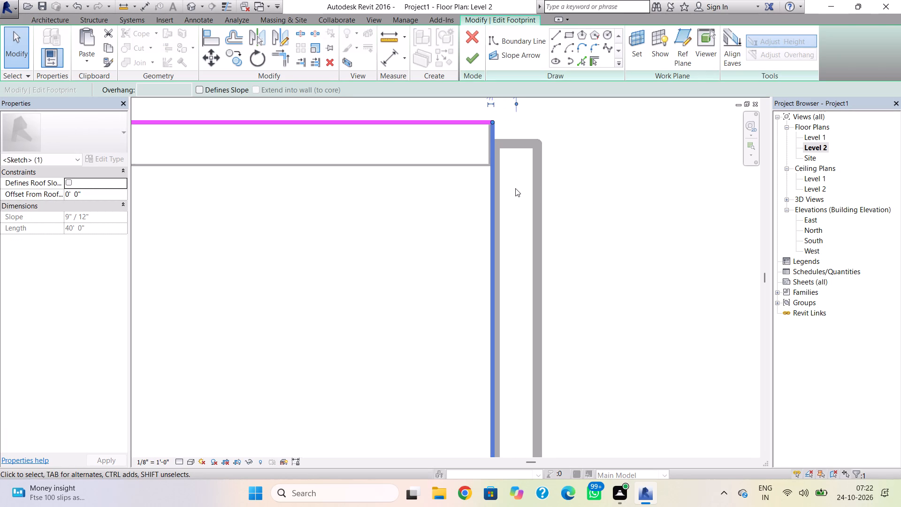
{"action": "key", "text": "Left"}
{"action": "left_click", "coordinate": [538, 112]}
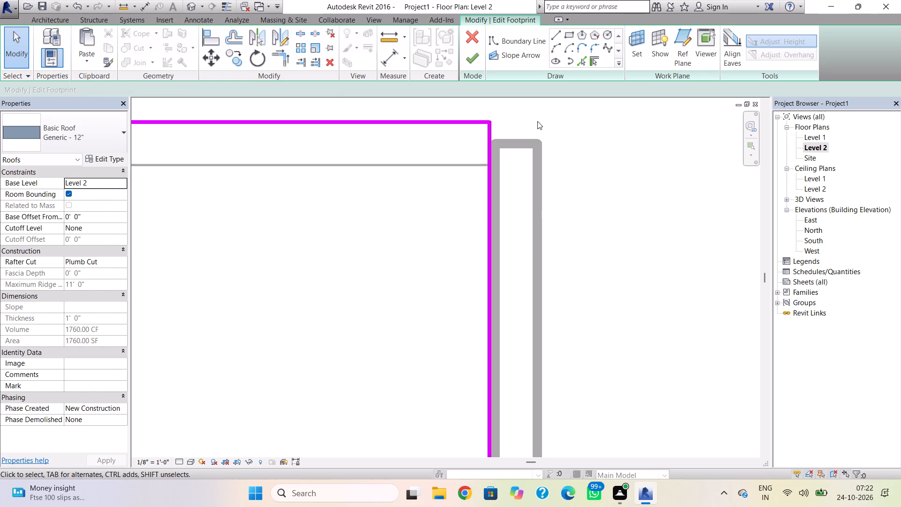
{"action": "left_click", "coordinate": [481, 61]}
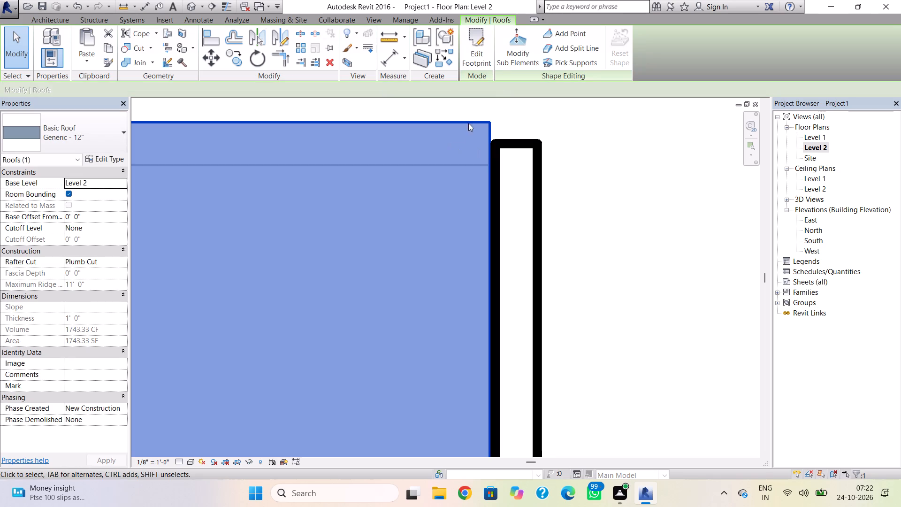
In the Level 1 plan, extend the north wall's east end to the long east wall's centerline, making it 43' 8" long.
{"action": "double_click", "coordinate": [815, 138]}
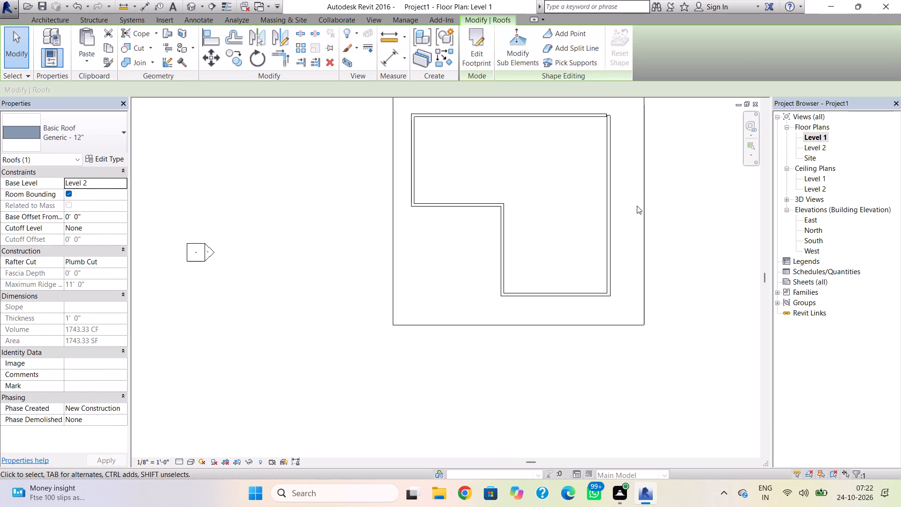
{"action": "scroll", "coordinate": [597, 130], "scroll_direction": "up", "scroll_amount": 2}
{"action": "middle_click_drag", "start_coordinate": [599, 138], "coordinate": [588, 203]}
{"action": "scroll", "coordinate": [588, 182], "scroll_direction": "up", "scroll_amount": 7}
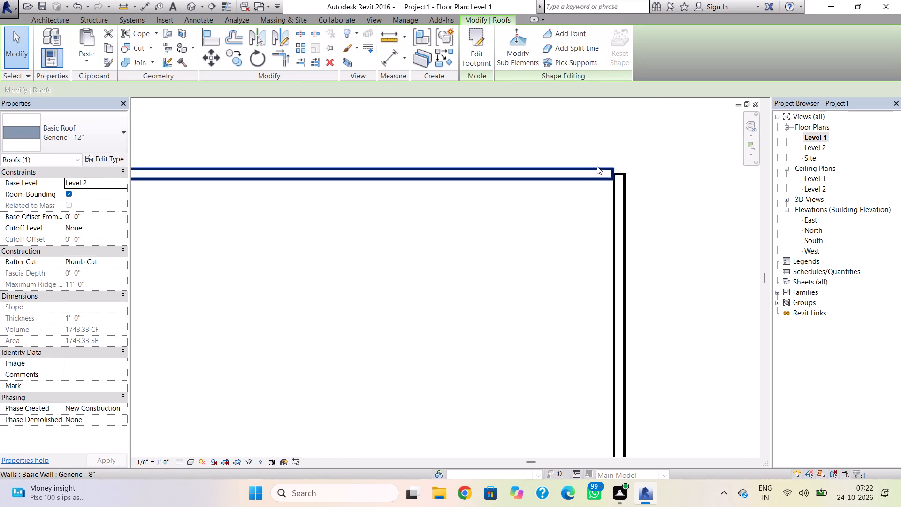
{"action": "left_click", "coordinate": [598, 166]}
{"action": "scroll", "coordinate": [606, 173], "scroll_direction": "up", "scroll_amount": 7}
{"action": "left_click_drag", "start_coordinate": [622, 172], "coordinate": [649, 177]}
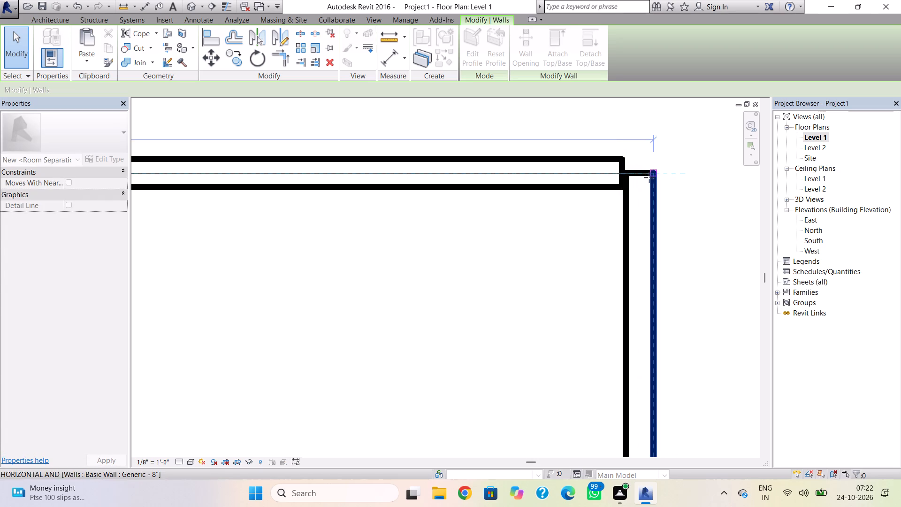
{"action": "left_click_drag", "start_coordinate": [649, 177], "coordinate": [649, 177]}
{"action": "left_click", "coordinate": [684, 184]}
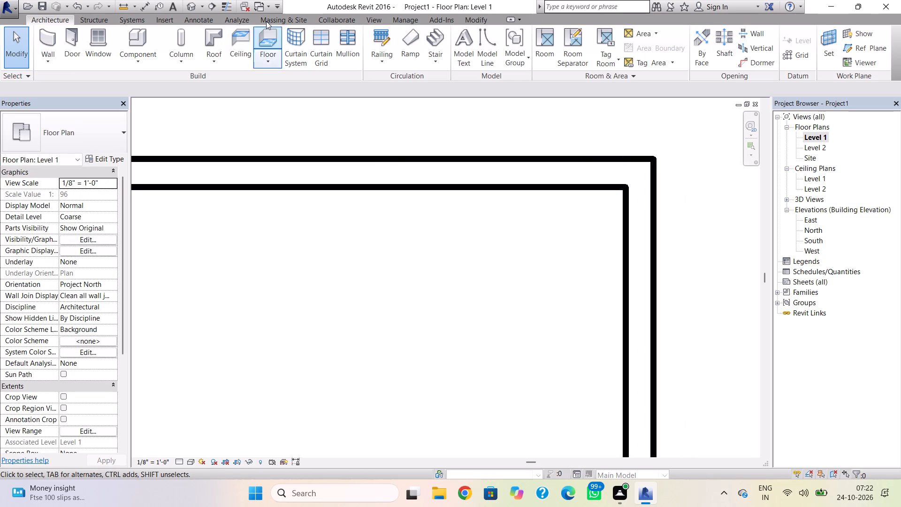
Examine the northeast corner in the 3D view, where the north wall meets the long east wall and the roof edge.
{"action": "left_click", "coordinate": [196, 8]}
{"action": "scroll", "coordinate": [530, 225], "scroll_direction": "down", "scroll_amount": 5}
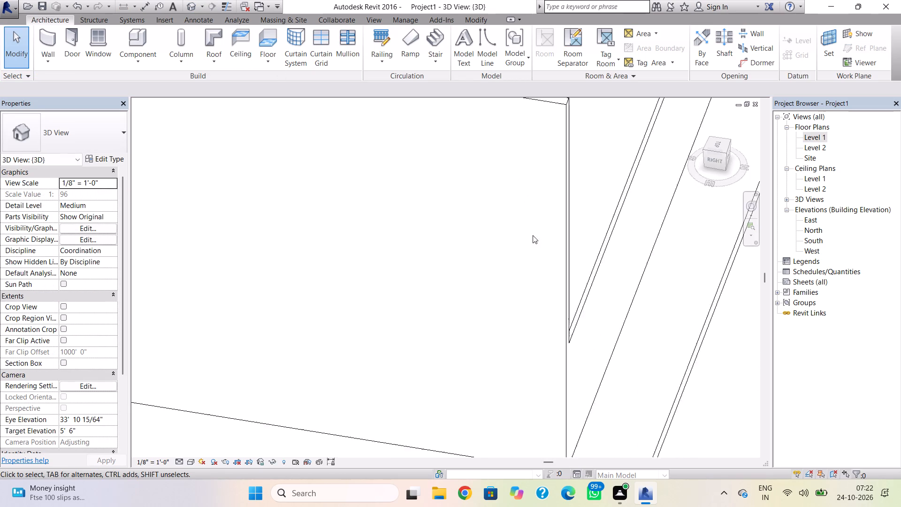
{"action": "scroll", "coordinate": [533, 235], "scroll_direction": "down", "scroll_amount": 6}
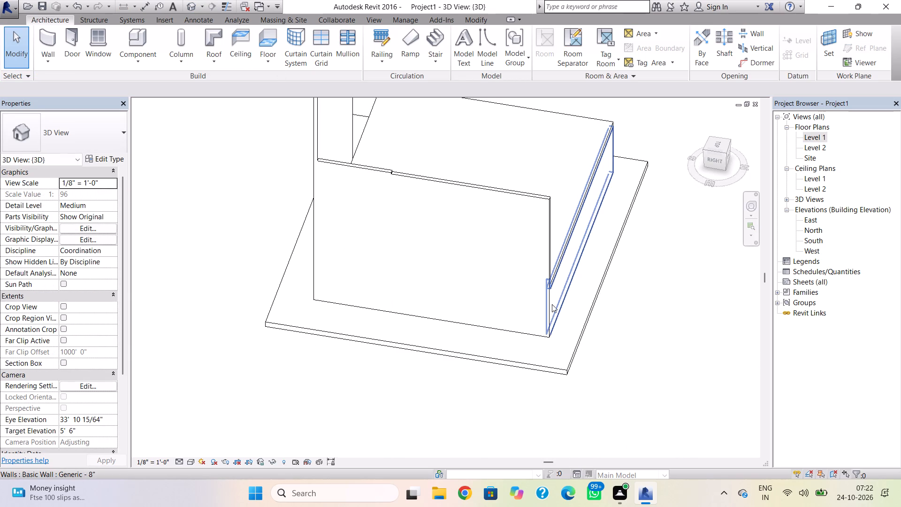
{"action": "scroll", "coordinate": [552, 309], "scroll_direction": "up", "scroll_amount": 8}
{"action": "scroll", "coordinate": [547, 274], "scroll_direction": "down", "scroll_amount": 4}
{"action": "scroll", "coordinate": [547, 266], "scroll_direction": "up", "scroll_amount": 9}
{"action": "scroll", "coordinate": [545, 215], "scroll_direction": "up", "scroll_amount": 4}
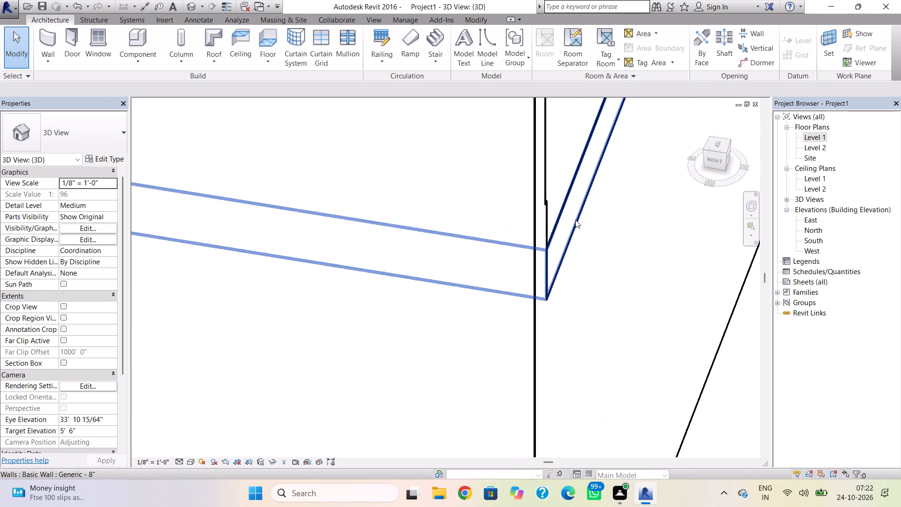
{"action": "right_click_drag", "start_coordinate": [555, 222], "coordinate": [485, 238], "text": "shift"}
{"action": "scroll", "coordinate": [481, 233], "scroll_direction": "down", "scroll_amount": 10}
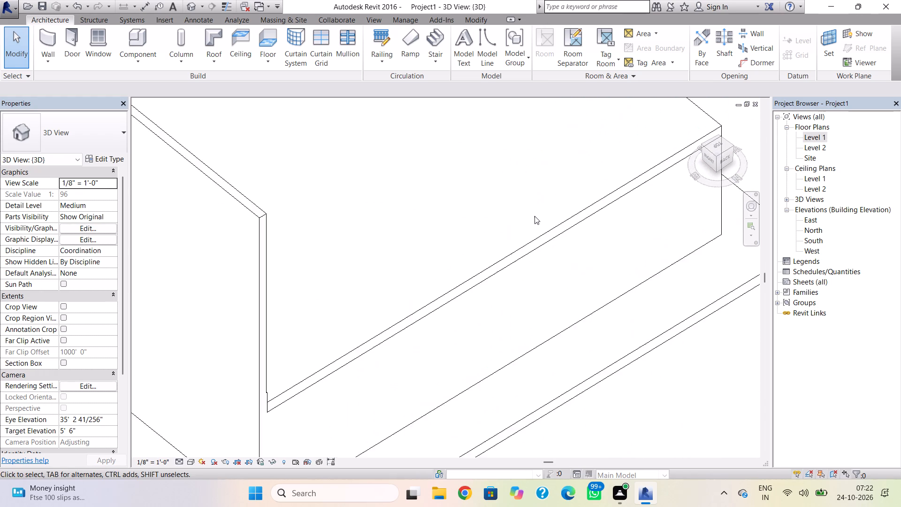
{"action": "scroll", "coordinate": [534, 216], "scroll_direction": "down", "scroll_amount": 6}
{"action": "middle_click_drag", "start_coordinate": [563, 206], "coordinate": [577, 201]}
{"action": "right_click_drag", "start_coordinate": [546, 208], "coordinate": [415, 174], "text": "shift"}
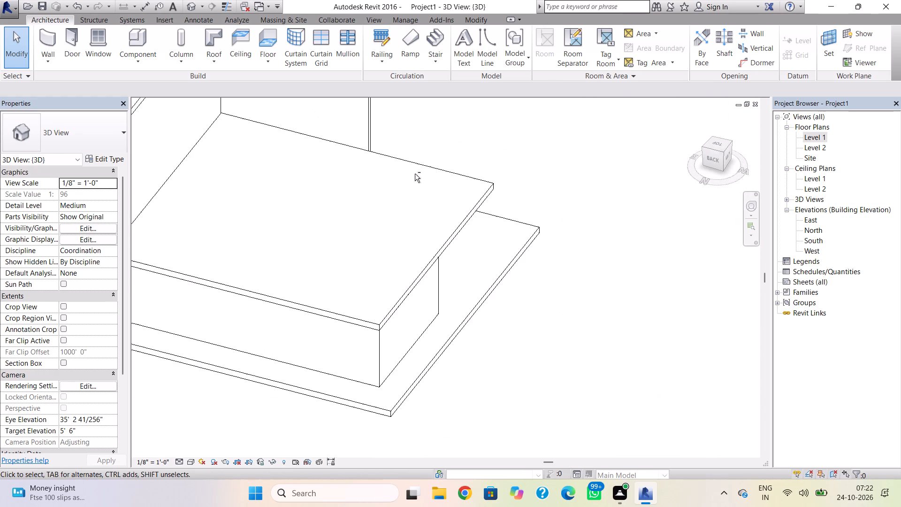
{"action": "middle_click_drag", "start_coordinate": [382, 196], "coordinate": [496, 252]}
{"action": "scroll", "coordinate": [499, 250], "scroll_direction": "down", "scroll_amount": 1}
{"action": "scroll", "coordinate": [296, 274], "scroll_direction": "up", "scroll_amount": 5}
{"action": "scroll", "coordinate": [240, 306], "scroll_direction": "up", "scroll_amount": 5}
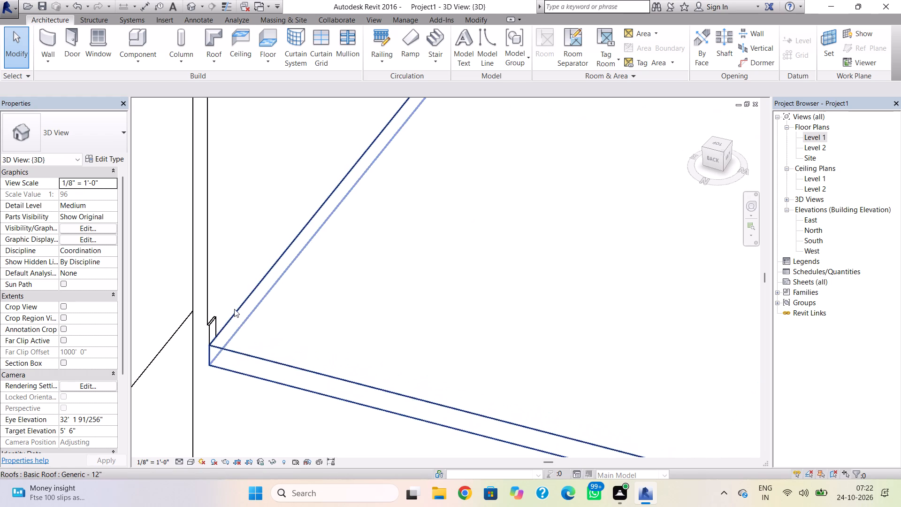
{"action": "scroll", "coordinate": [217, 322], "scroll_direction": "up", "scroll_amount": 4}
{"action": "left_click", "coordinate": [210, 328]}
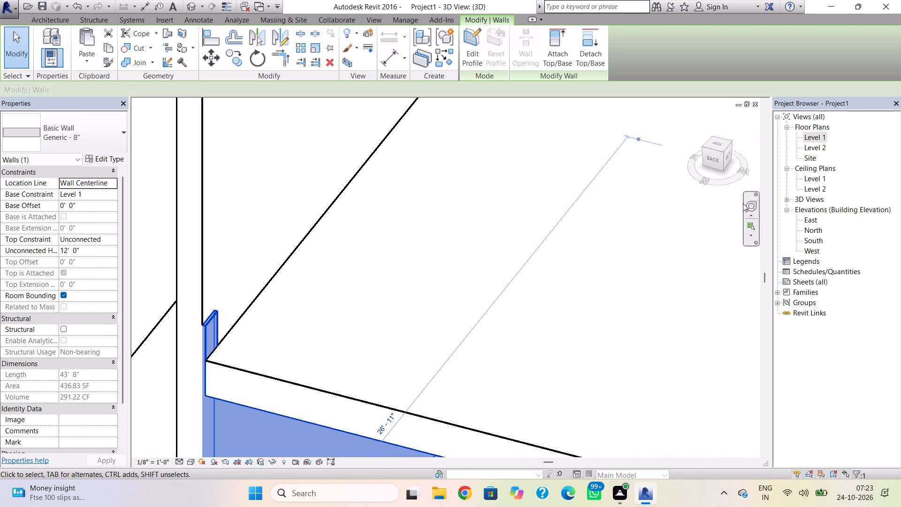
In the Level 1 plan, rejoin the north wall's east end at the corner so it runs through and the east wall butts against it.
{"action": "double_click", "coordinate": [815, 140]}
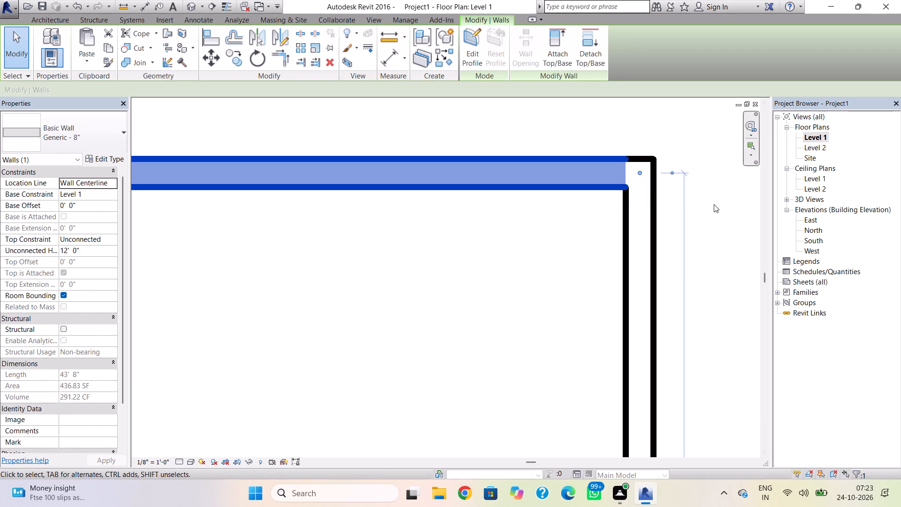
{"action": "scroll", "coordinate": [624, 189], "scroll_direction": "up", "scroll_amount": 4}
{"action": "left_click", "coordinate": [631, 172]}
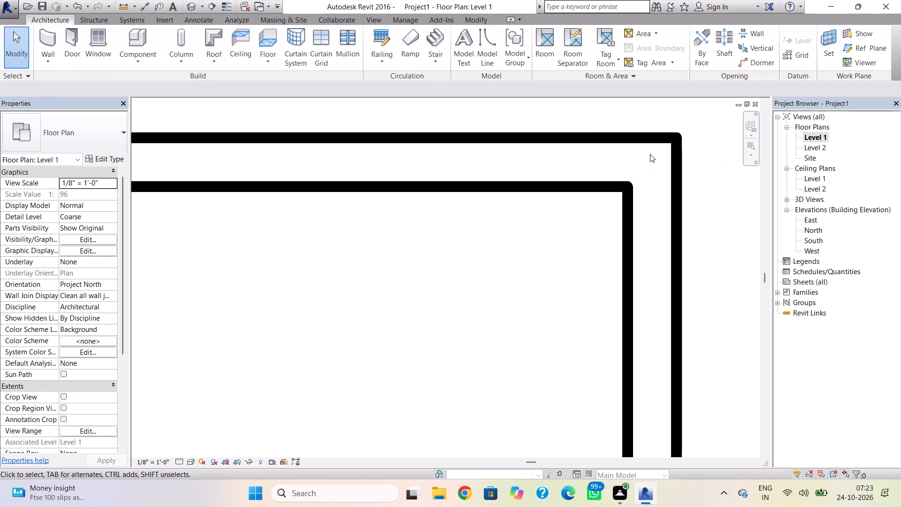
{"action": "left_click", "coordinate": [593, 142]}
{"action": "left_click_drag", "start_coordinate": [653, 161], "coordinate": [649, 161]}
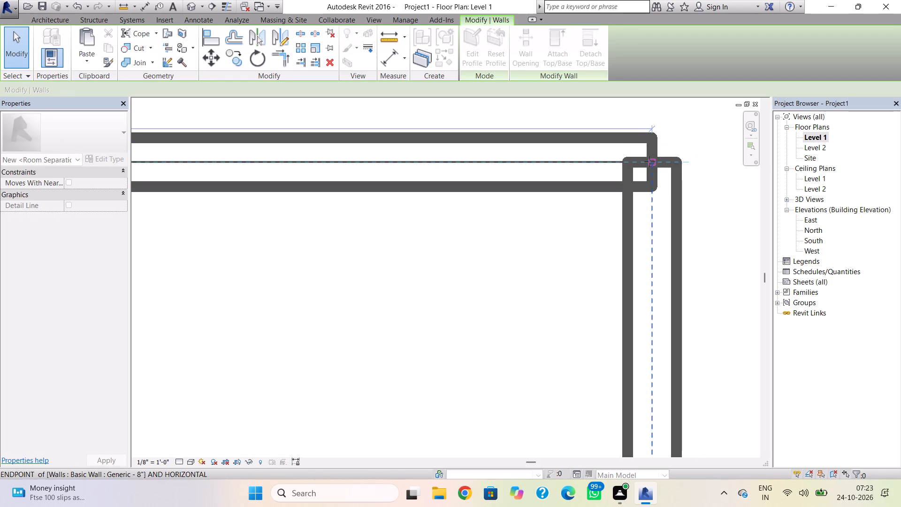
{"action": "left_click_drag", "start_coordinate": [649, 161], "coordinate": [623, 163]}
{"action": "left_click", "coordinate": [711, 172]}
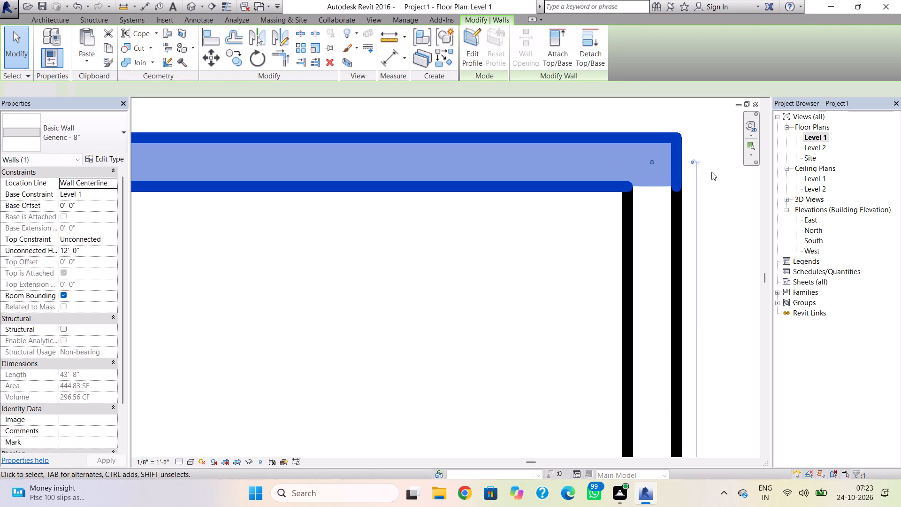
{"action": "left_click", "coordinate": [610, 184]}
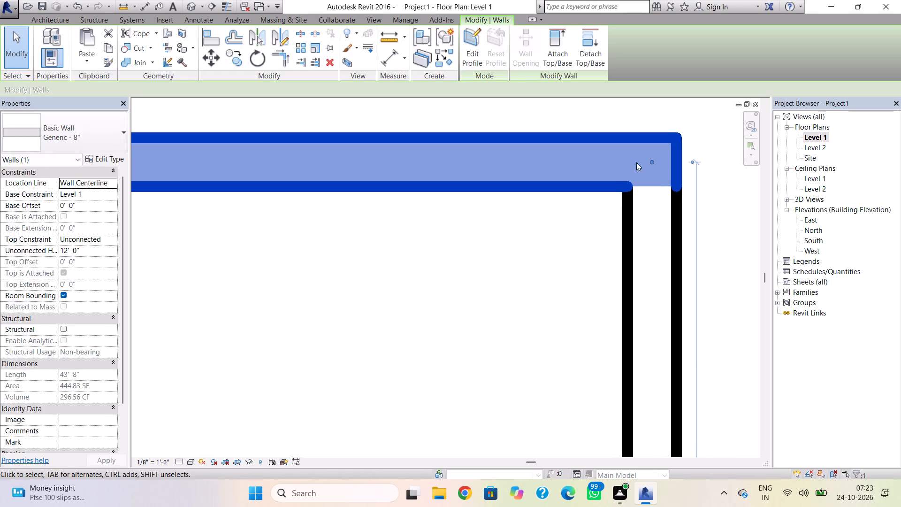
Inspect the rejoined northeast corner in the 3D view from the north and east sides.
{"action": "left_click", "coordinate": [186, 4]}
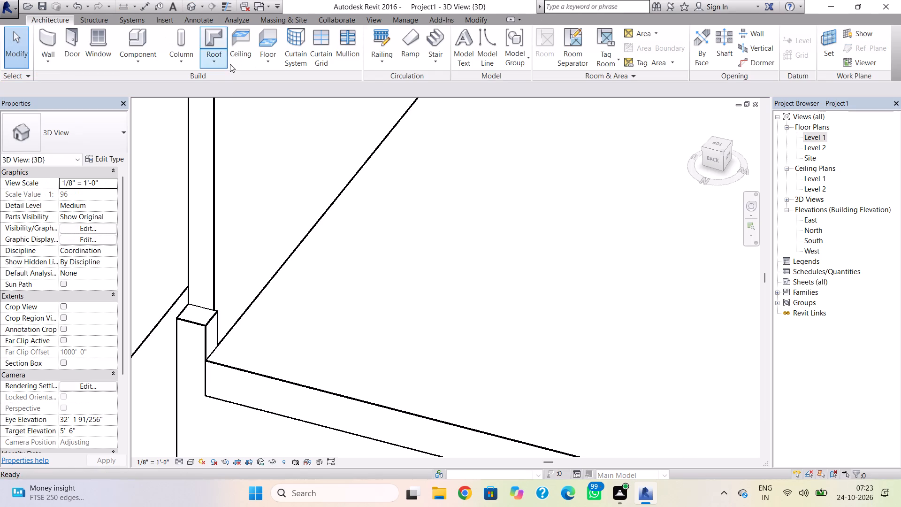
{"action": "scroll", "coordinate": [247, 263], "scroll_direction": "down", "scroll_amount": 10}
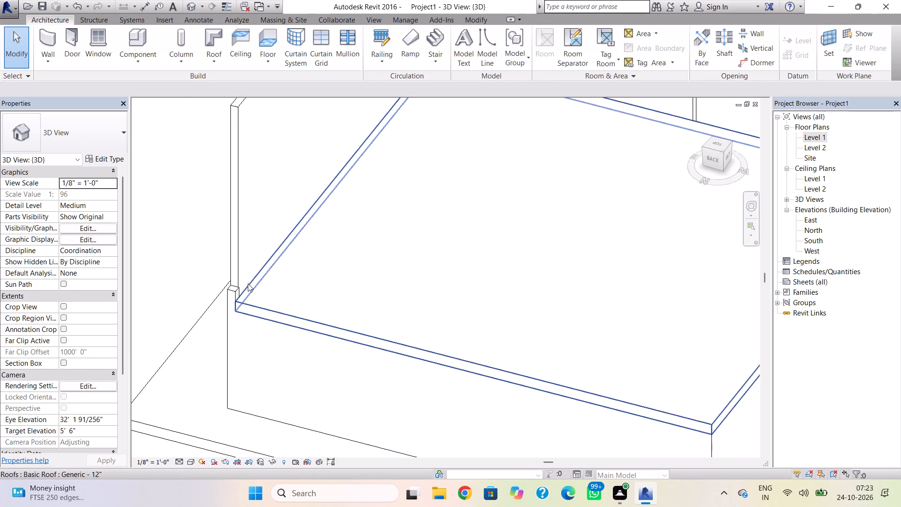
{"action": "right_click_drag", "start_coordinate": [242, 293], "coordinate": [270, 301], "text": "shift"}
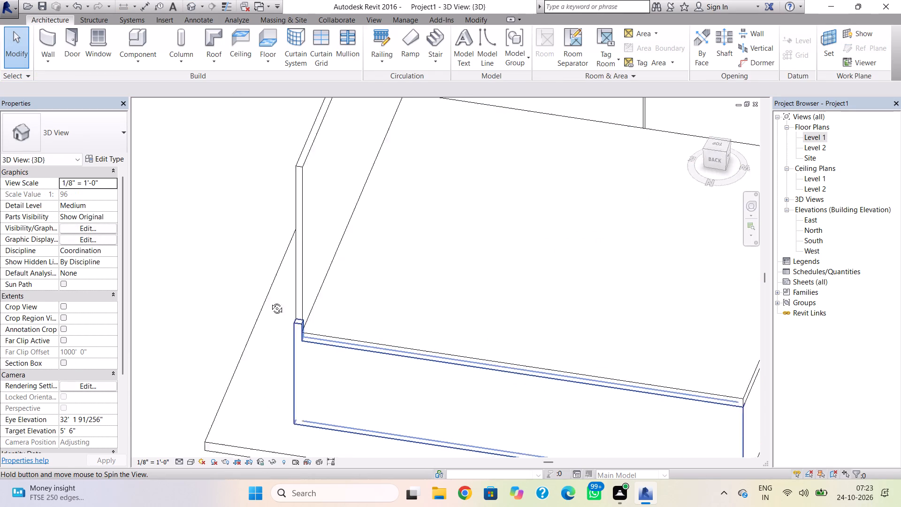
{"action": "right_click_drag", "start_coordinate": [270, 301], "coordinate": [334, 304], "text": "shift"}
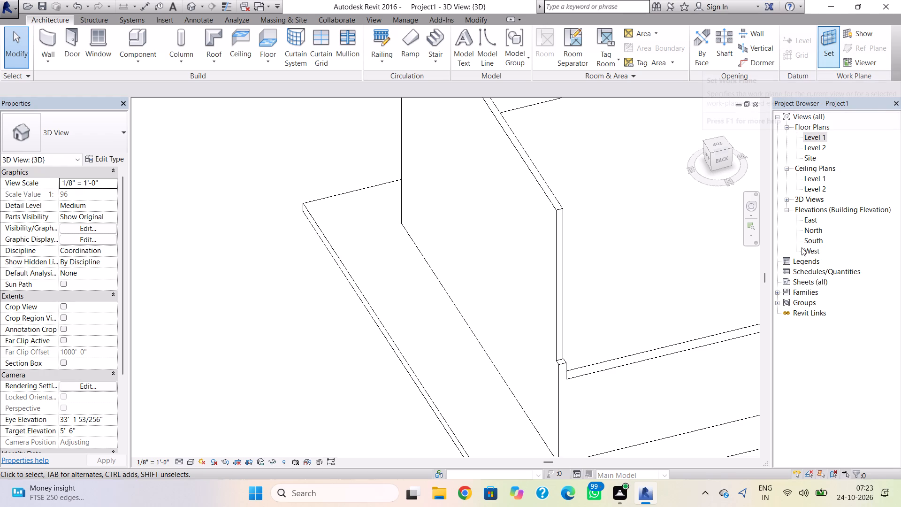
{"action": "double_click", "coordinate": [819, 137]}
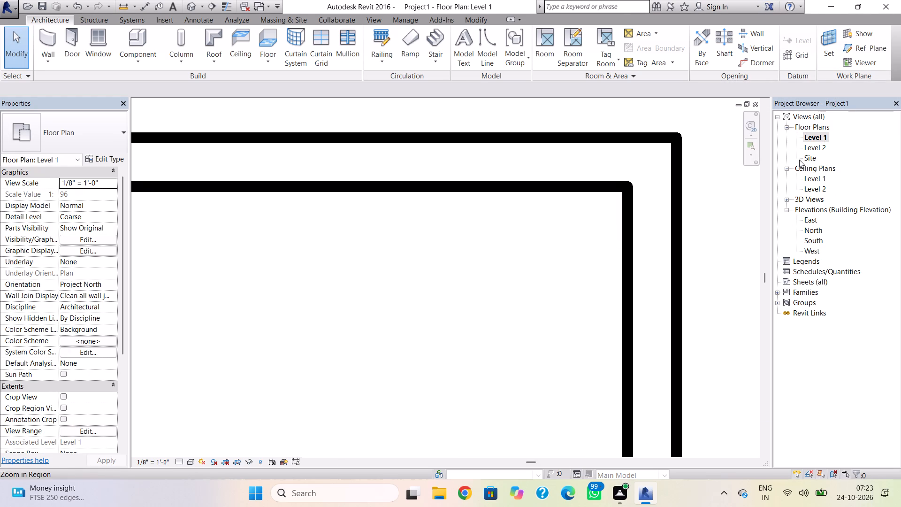
In the Level 2 plan, edit the Generic - 12" roof footprint, moving its north boundary line south to the north wall's inner face.
{"action": "double_click", "coordinate": [811, 152]}
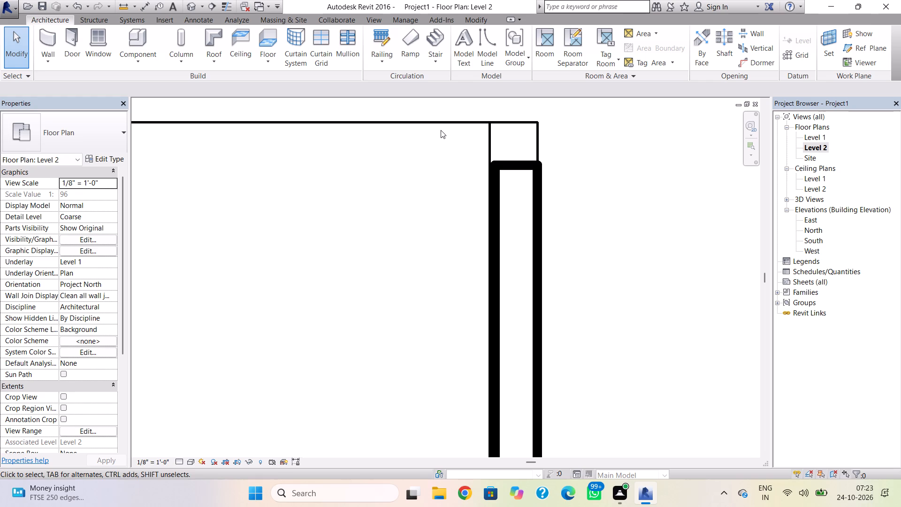
{"action": "left_click", "coordinate": [441, 130]}
{"action": "left_click", "coordinate": [443, 126]}
{"action": "middle_click_drag", "start_coordinate": [433, 197], "coordinate": [566, 228]}
{"action": "scroll", "coordinate": [436, 202], "scroll_direction": "down", "scroll_amount": 4}
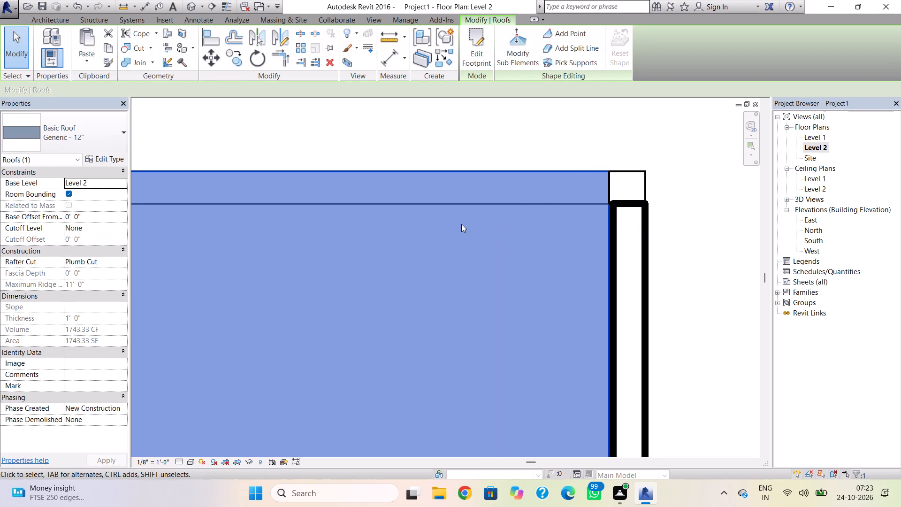
{"action": "scroll", "coordinate": [461, 224], "scroll_direction": "down", "scroll_amount": 3}
{"action": "middle_click_drag", "start_coordinate": [464, 226], "coordinate": [659, 211]}
{"action": "scroll", "coordinate": [246, 192], "scroll_direction": "down", "scroll_amount": 4}
{"action": "middle_click_drag", "start_coordinate": [277, 216], "coordinate": [305, 223]}
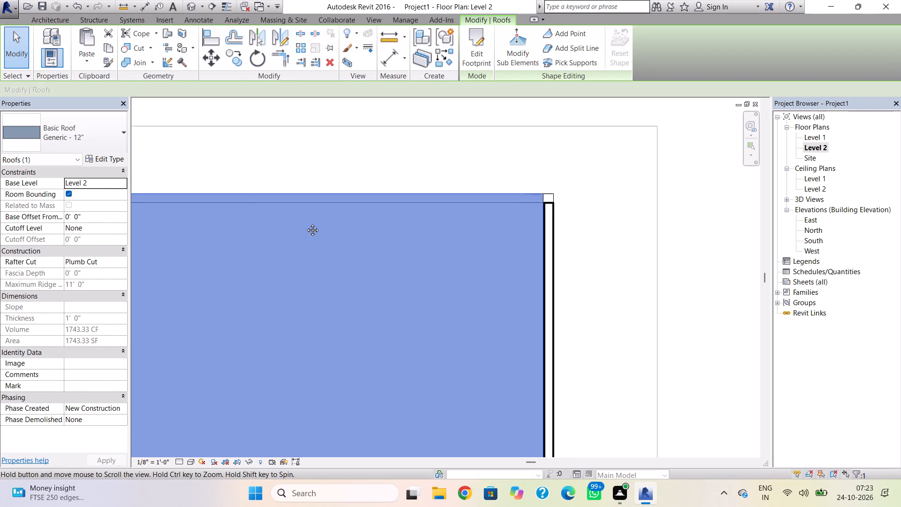
{"action": "middle_click_drag", "start_coordinate": [305, 223], "coordinate": [486, 212]}
{"action": "scroll", "coordinate": [487, 210], "scroll_direction": "down", "scroll_amount": 3}
{"action": "scroll", "coordinate": [365, 199], "scroll_direction": "up", "scroll_amount": 2}
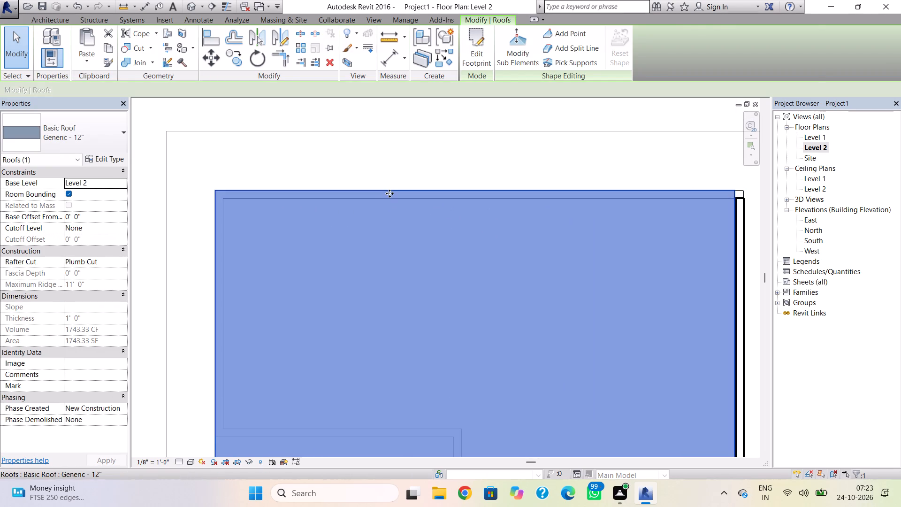
{"action": "double_click", "coordinate": [389, 193]}
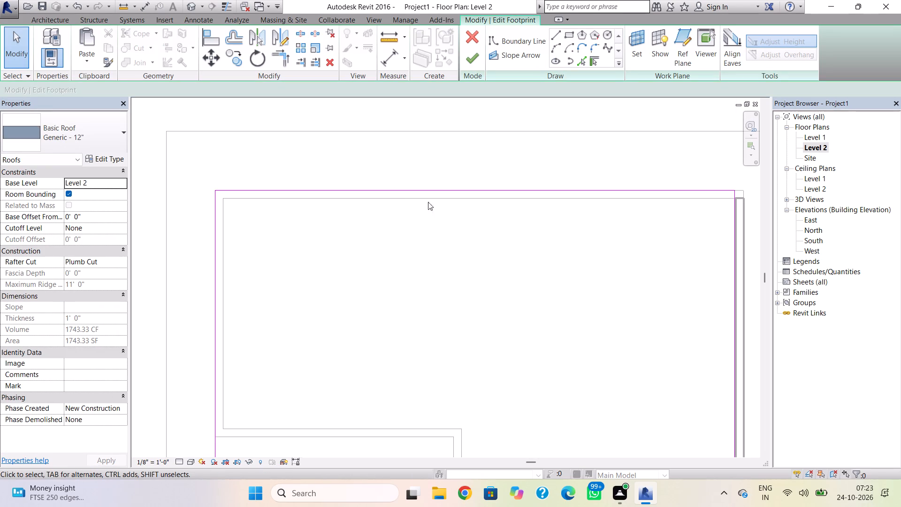
{"action": "left_click", "coordinate": [439, 192]}
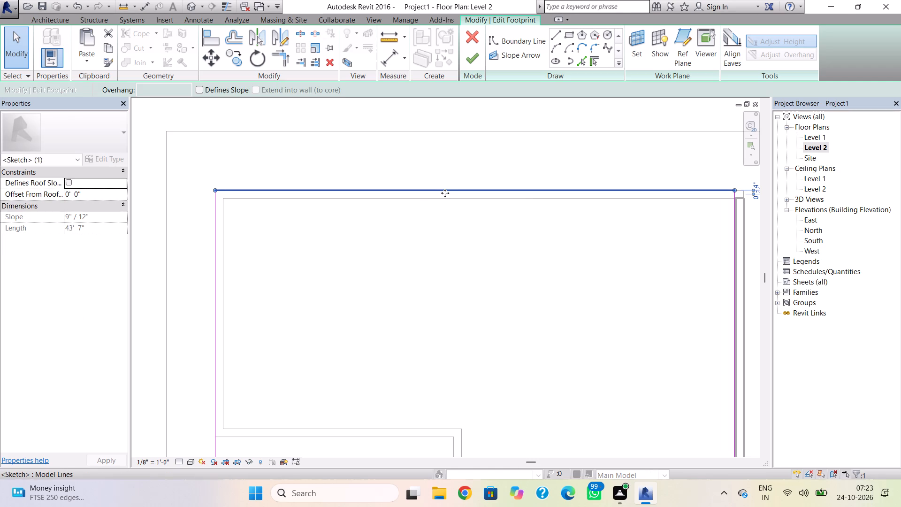
{"action": "key", "text": "Down"}
{"action": "key", "text": "Down"}
{"action": "key", "text": "Down"}
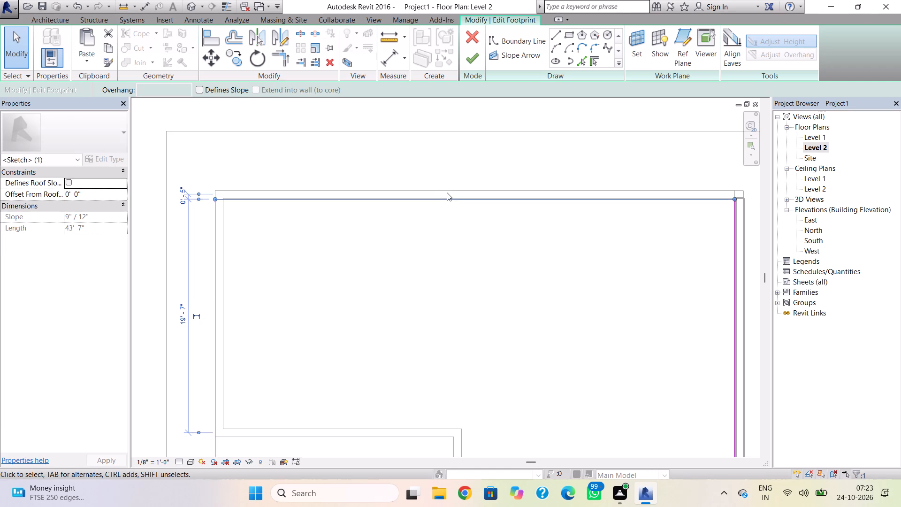
{"action": "scroll", "coordinate": [447, 192], "scroll_direction": "up", "scroll_amount": 11}
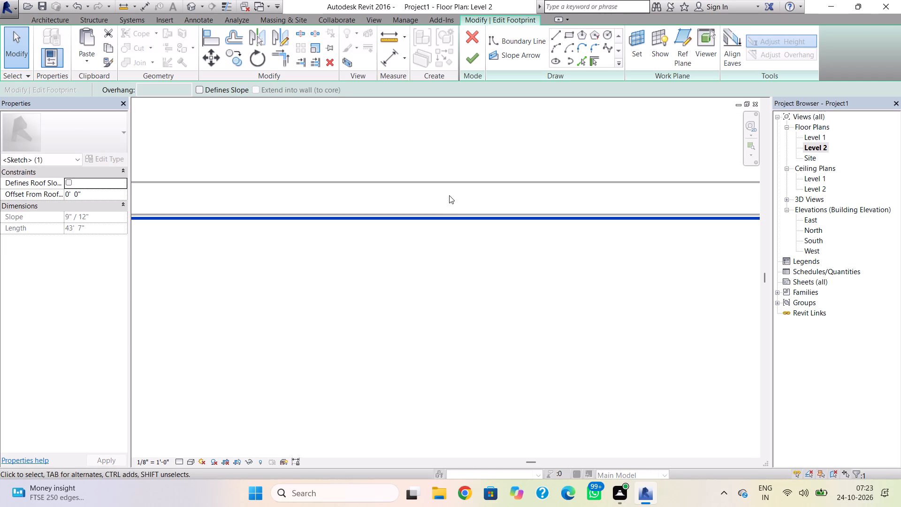
{"action": "key", "text": "Up"}
{"action": "scroll", "coordinate": [449, 196], "scroll_direction": "down", "scroll_amount": 5}
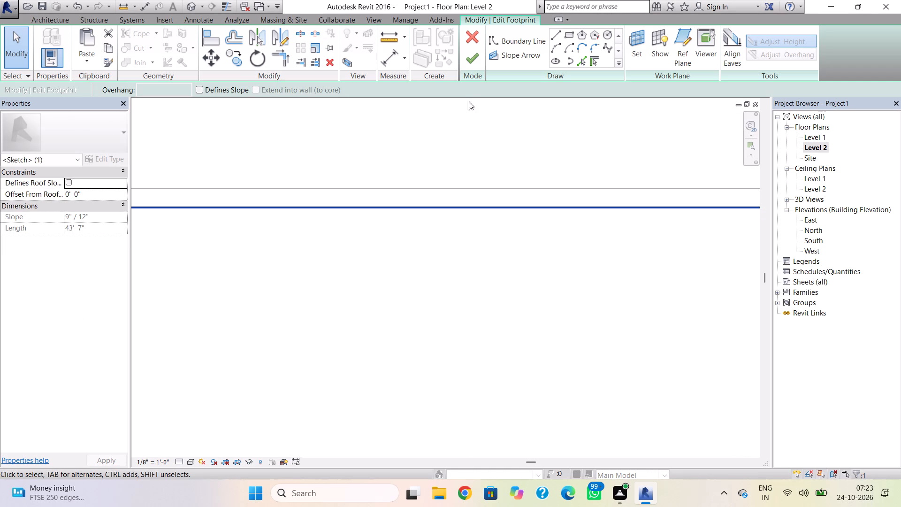
{"action": "left_click", "coordinate": [473, 59]}
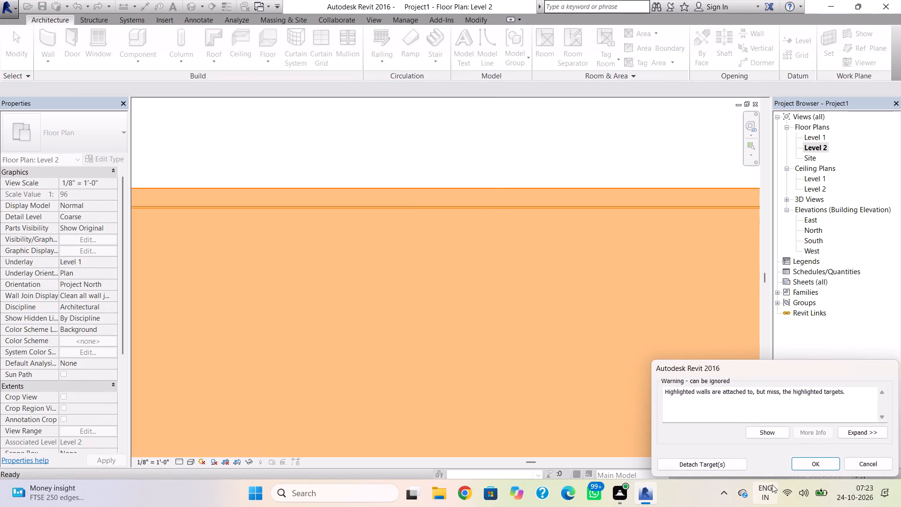
{"action": "left_click", "coordinate": [797, 467]}
Edit the Generic - 12" roof footprint in the Level 2 plan, moving its west boundary line east to the west wall's inner face.
{"action": "scroll", "coordinate": [479, 301], "scroll_direction": "down", "scroll_amount": 3}
{"action": "middle_click_drag", "start_coordinate": [479, 301], "coordinate": [637, 174]}
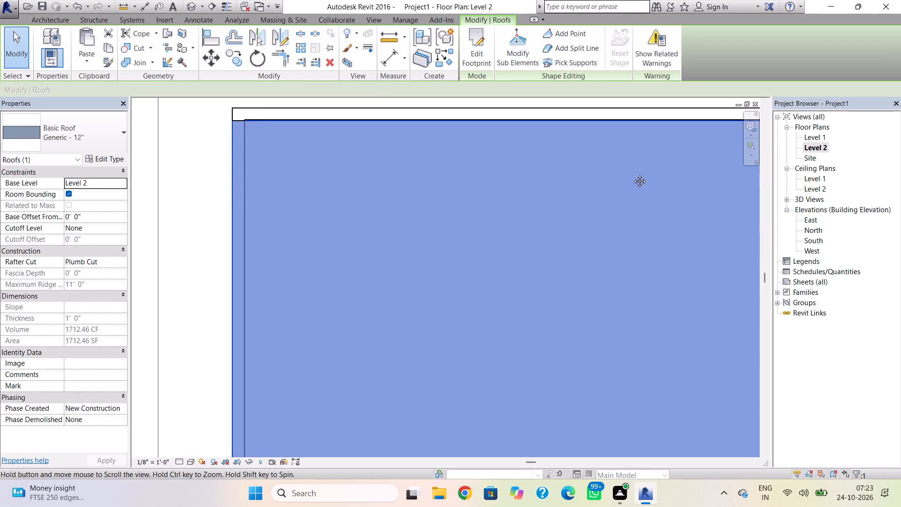
{"action": "scroll", "coordinate": [410, 248], "scroll_direction": "down", "scroll_amount": 3}
{"action": "middle_click_drag", "start_coordinate": [344, 310], "coordinate": [330, 258]}
{"action": "scroll", "coordinate": [330, 258], "scroll_direction": "down", "scroll_amount": 1}
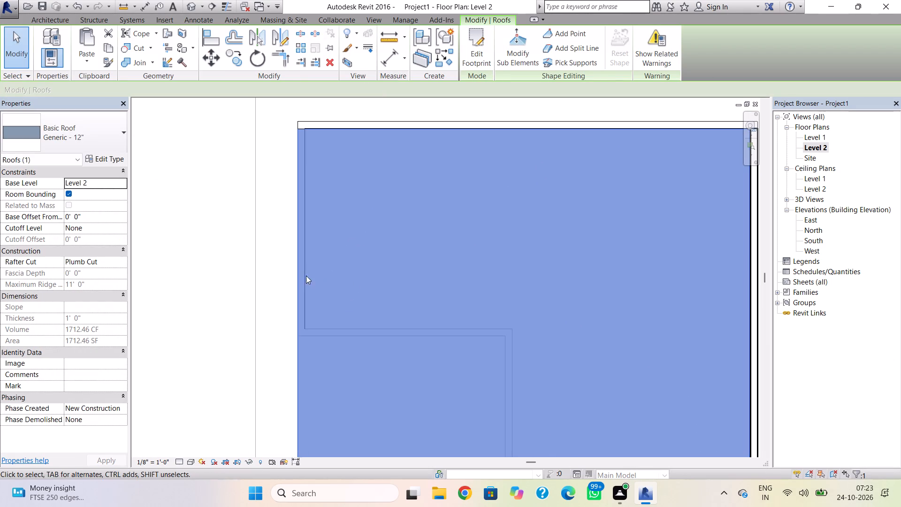
{"action": "double_click", "coordinate": [294, 280]}
{"action": "left_click", "coordinate": [295, 288]}
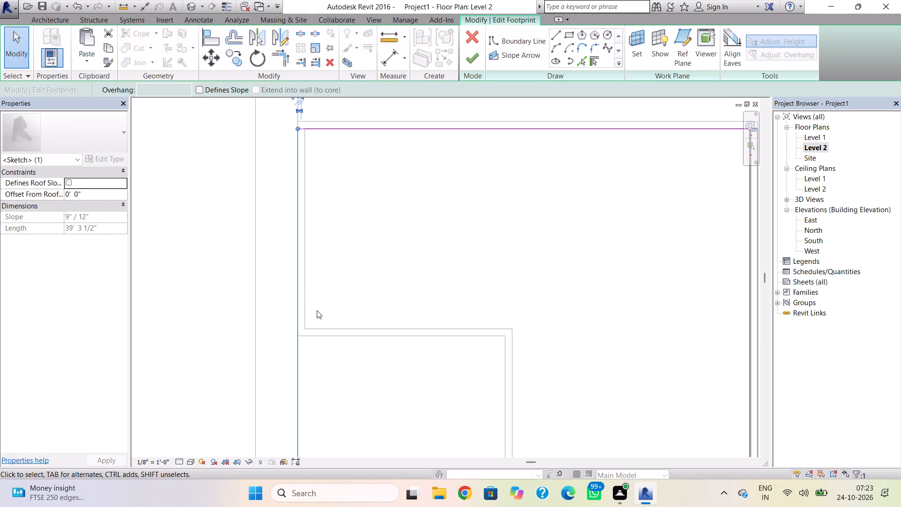
{"action": "scroll", "coordinate": [317, 310], "scroll_direction": "down", "scroll_amount": 1}
{"action": "middle_click_drag", "start_coordinate": [317, 304], "coordinate": [322, 216]}
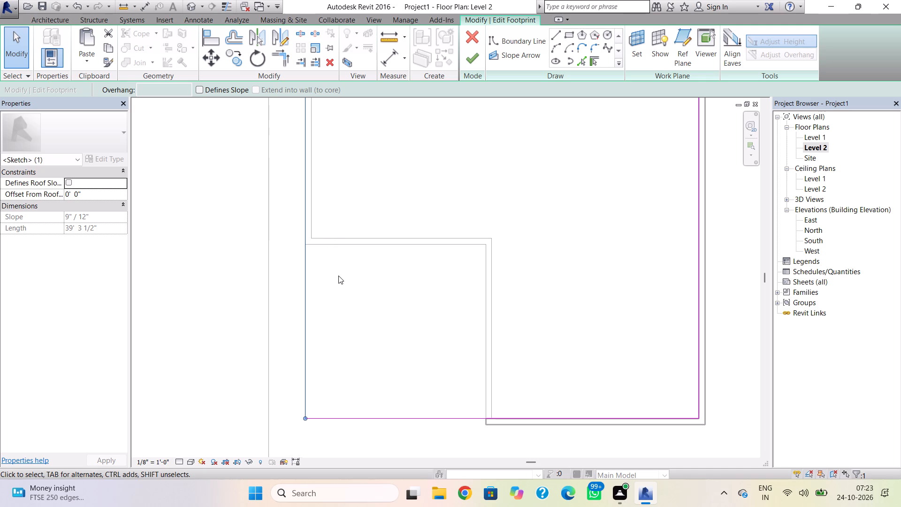
{"action": "key", "text": "Right"}
{"action": "key", "text": "Right"}
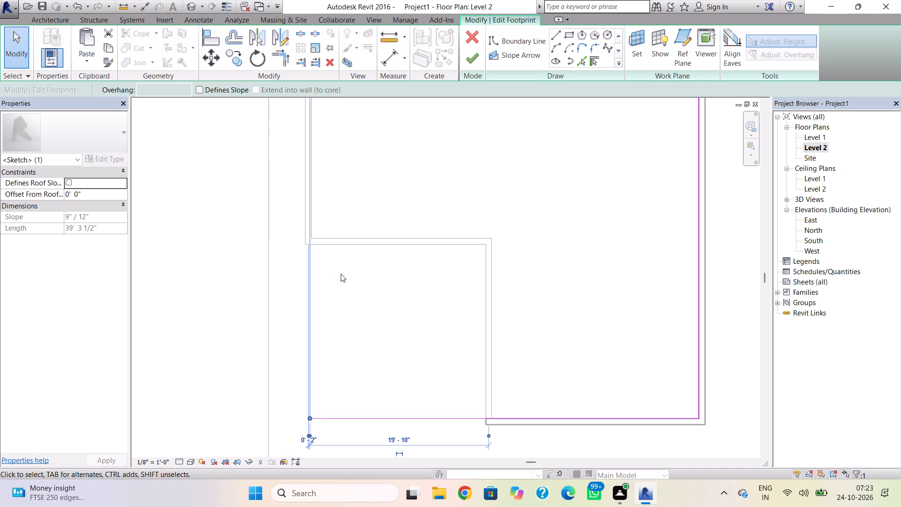
{"action": "key", "text": "Right"}
{"action": "scroll", "coordinate": [301, 207], "scroll_direction": "up", "scroll_amount": 7}
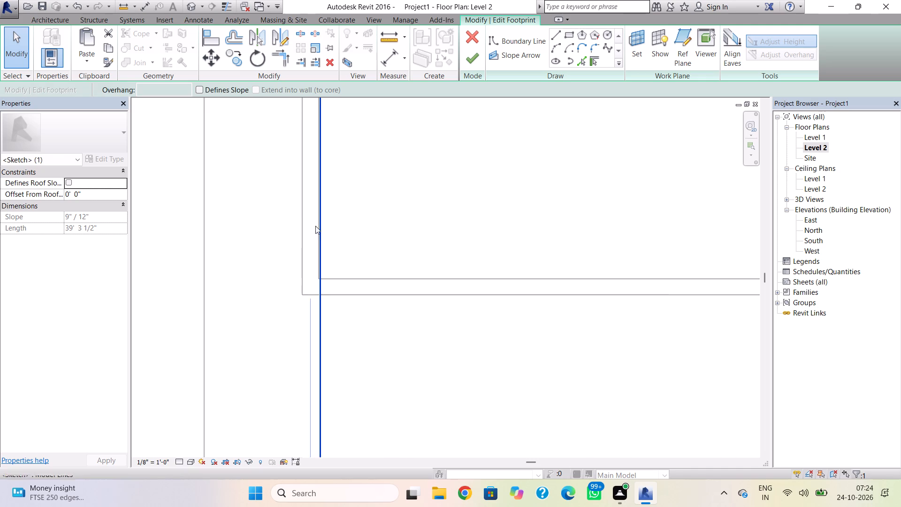
{"action": "key", "text": "Up"}
{"action": "scroll", "coordinate": [318, 230], "scroll_direction": "up", "scroll_amount": 9}
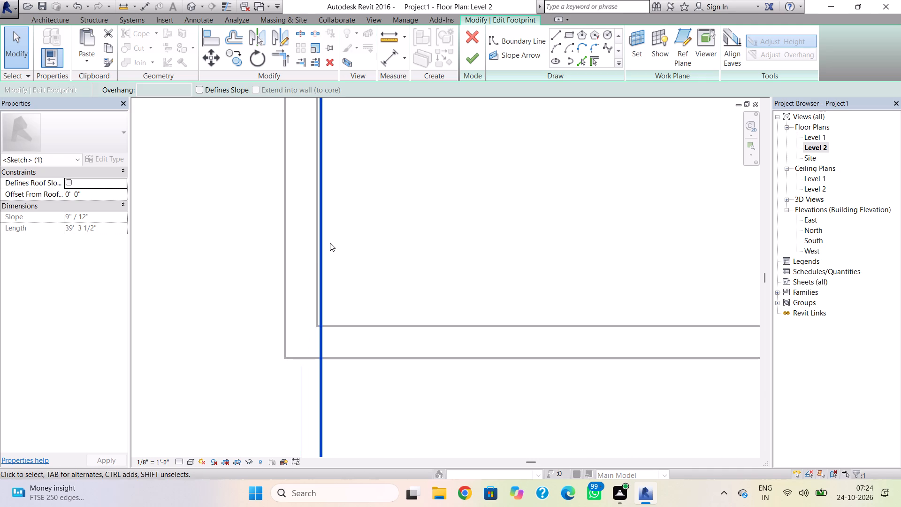
{"action": "key", "text": "Left"}
{"action": "key", "text": "Left"}
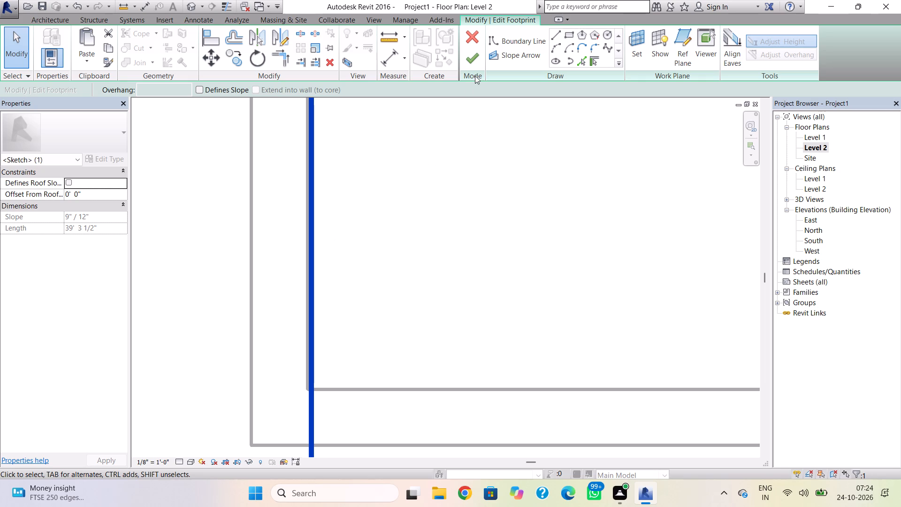
{"action": "left_click", "coordinate": [475, 69]}
{"action": "left_click", "coordinate": [475, 62]}
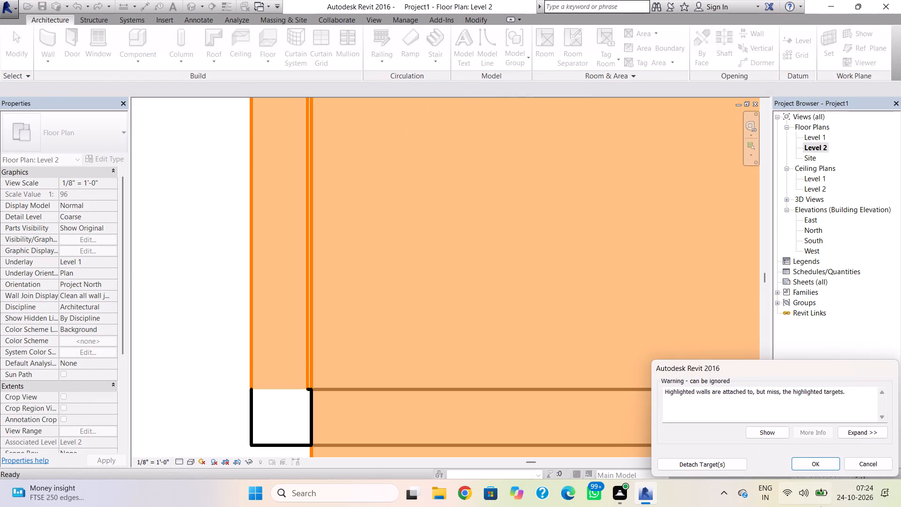
{"action": "left_click", "coordinate": [827, 463]}
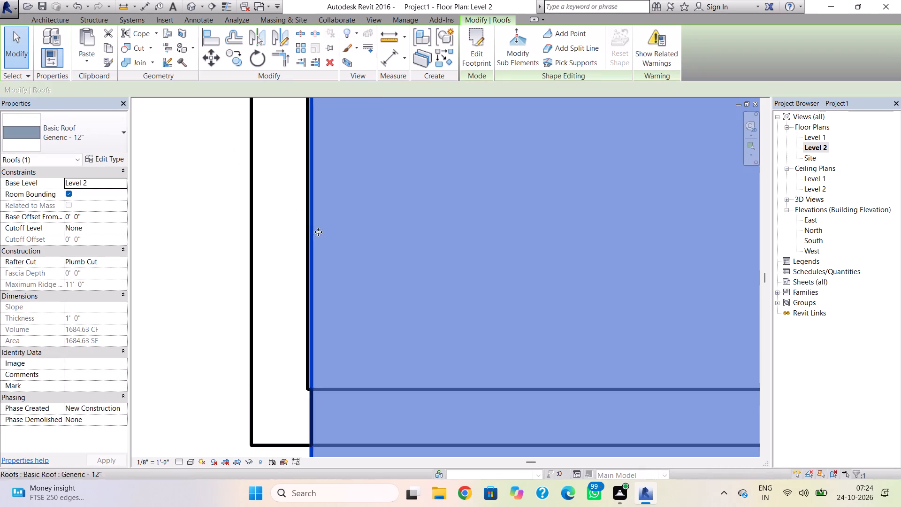
Reopen the roof footprint and nudge its west boundary line slightly west, closer to the west wall's inner face.
{"action": "double_click", "coordinate": [314, 247]}
{"action": "scroll", "coordinate": [312, 257], "scroll_direction": "up", "scroll_amount": 4}
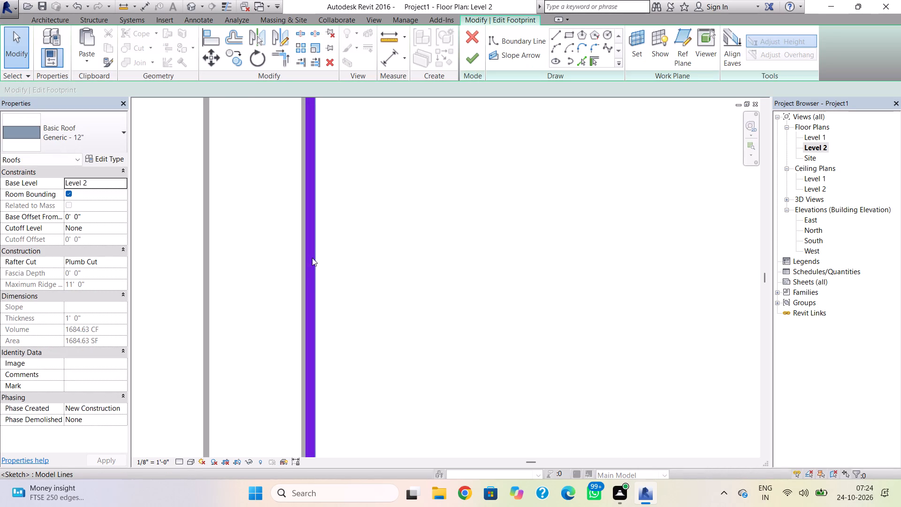
{"action": "key", "text": "Left"}
{"action": "left_click", "coordinate": [311, 267]}
{"action": "key", "text": "Left"}
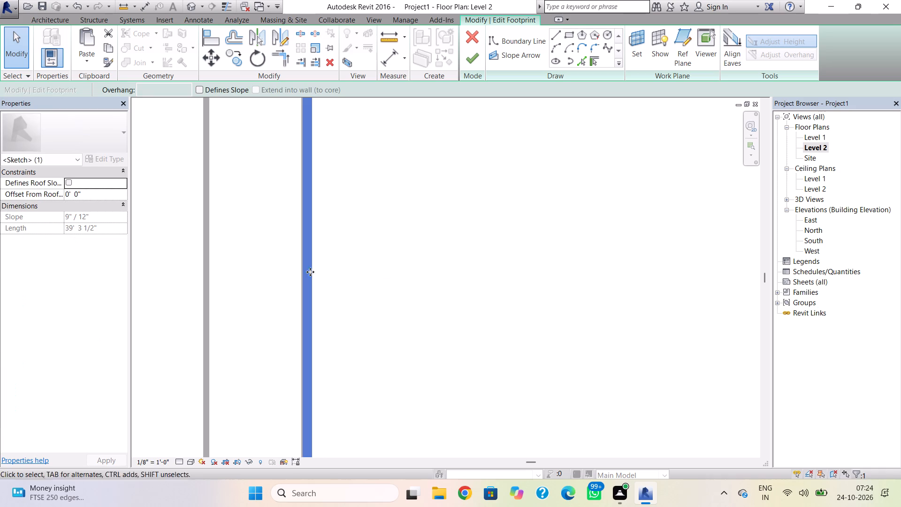
{"action": "scroll", "coordinate": [313, 278], "scroll_direction": "up", "scroll_amount": 7}
{"action": "key", "text": "Left"}
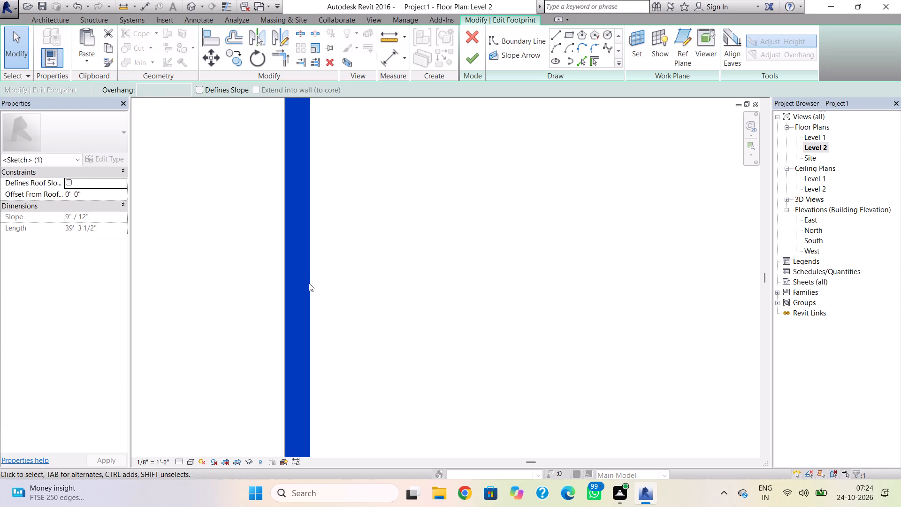
{"action": "key", "text": "Left"}
{"action": "left_click", "coordinate": [469, 55]}
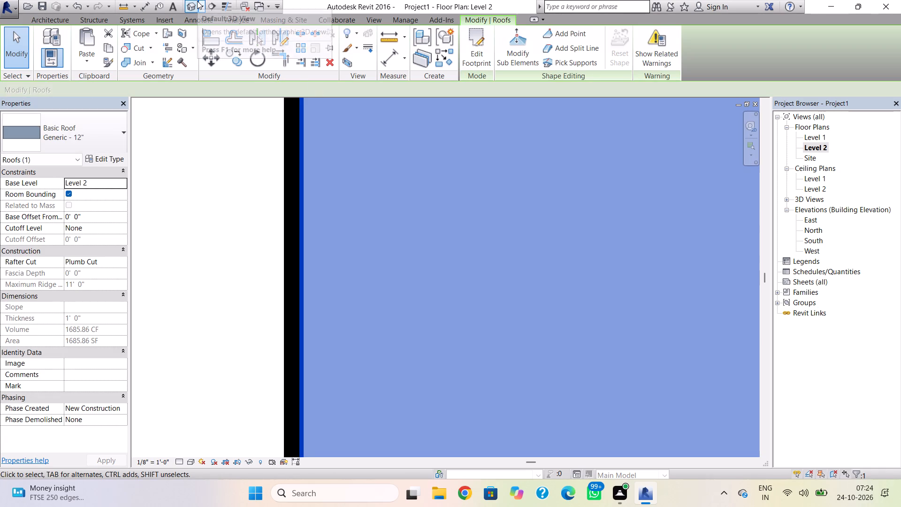
Inspect the roof's fit against the walls in the 3D view, orbiting around to the front side with the open notch.
{"action": "left_click", "coordinate": [190, 4]}
{"action": "scroll", "coordinate": [434, 225], "scroll_direction": "down", "scroll_amount": 5}
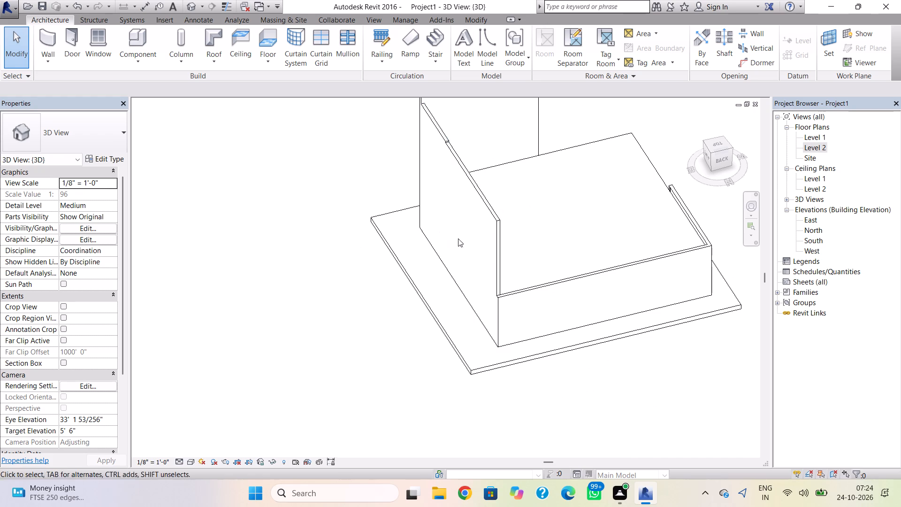
{"action": "right_click_drag", "start_coordinate": [493, 215], "coordinate": [655, 216], "text": "shift"}
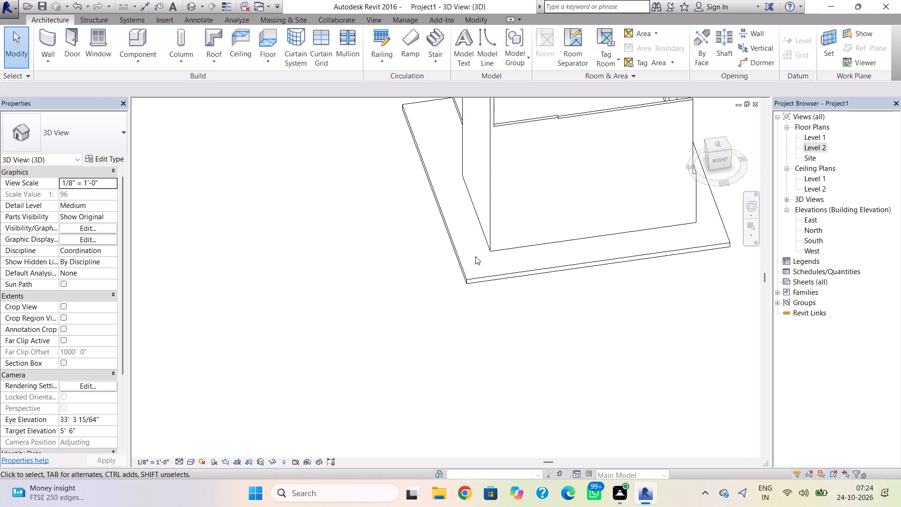
{"action": "scroll", "coordinate": [401, 230], "scroll_direction": "down", "scroll_amount": 3}
{"action": "middle_click_drag", "start_coordinate": [401, 237], "coordinate": [401, 291]}
{"action": "scroll", "coordinate": [401, 291], "scroll_direction": "up", "scroll_amount": 1}
{"action": "right_click_drag", "start_coordinate": [394, 278], "coordinate": [556, 215], "text": "shift"}
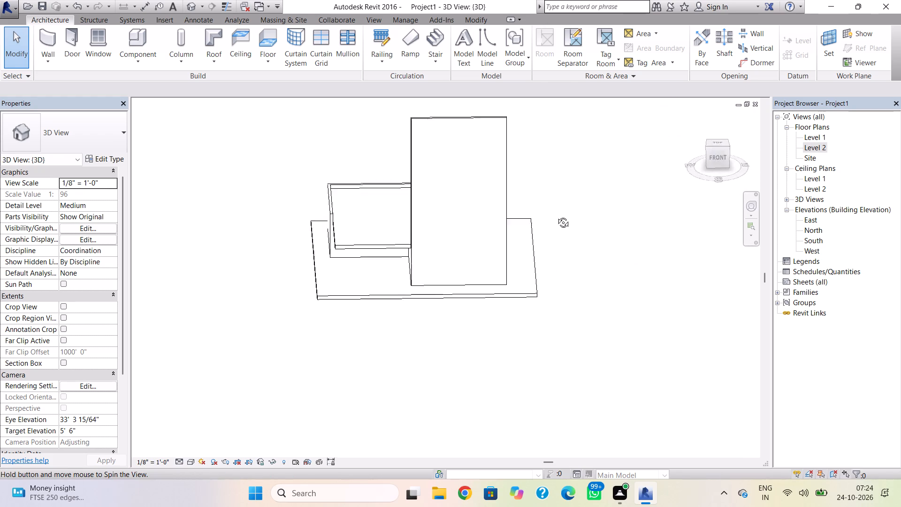
{"action": "right_click_drag", "start_coordinate": [556, 215], "coordinate": [575, 193], "text": "shift"}
{"action": "scroll", "coordinate": [376, 269], "scroll_direction": "up", "scroll_amount": 4}
{"action": "left_click", "coordinate": [342, 245]}
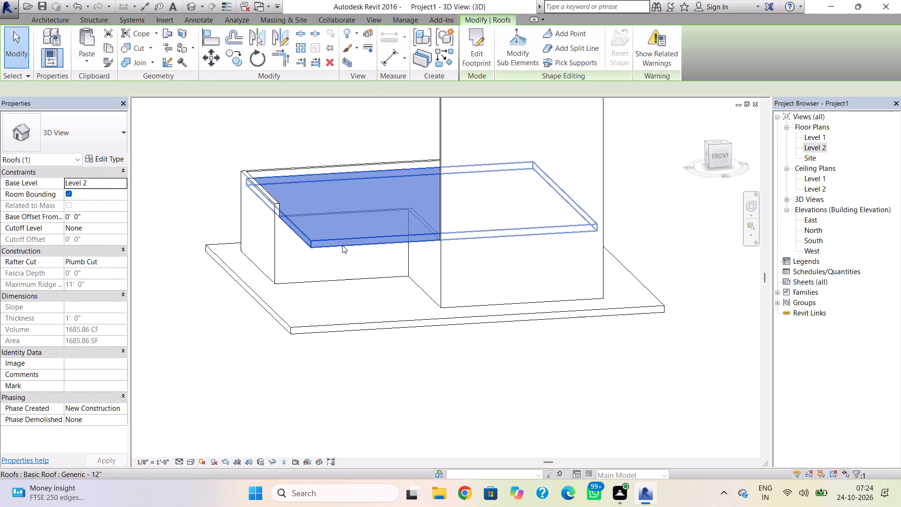
In the East elevation, set the elevation of Level 2 to 12'.
{"action": "double_click", "coordinate": [812, 221]}
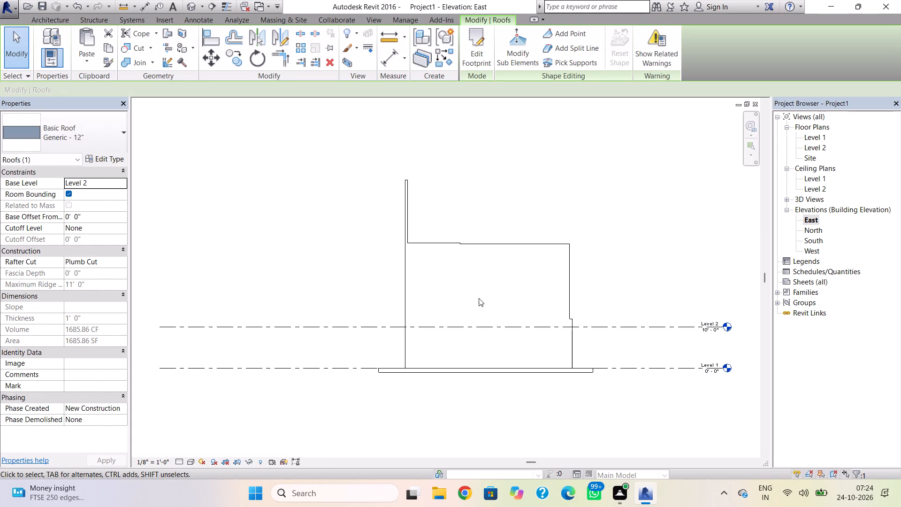
{"action": "left_click", "coordinate": [594, 326]}
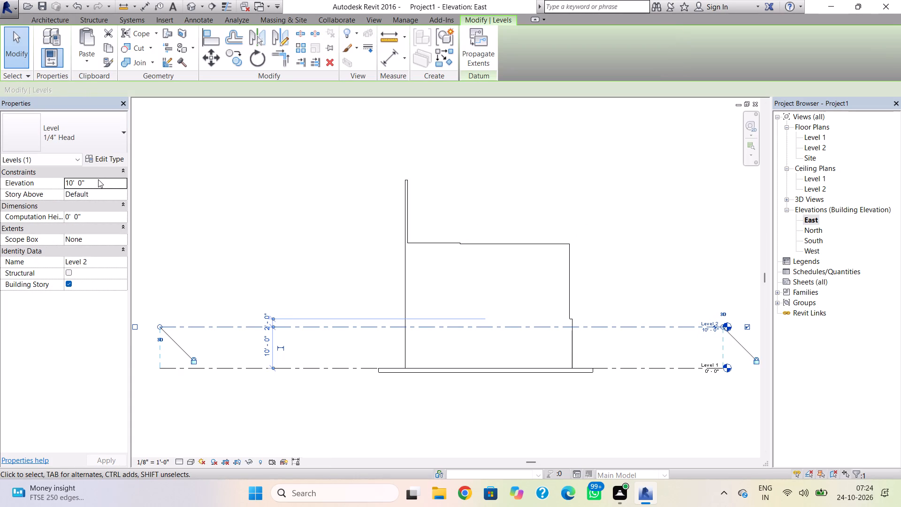
{"action": "left_click", "coordinate": [98, 179]}
{"action": "type", "text": "2'"}
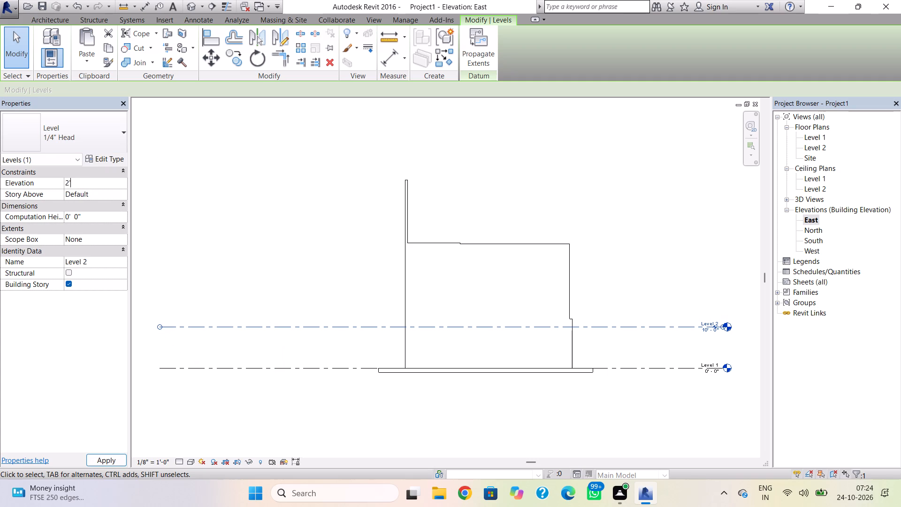
{"action": "key", "text": "Return"}
{"action": "key", "text": "BackSpace"}
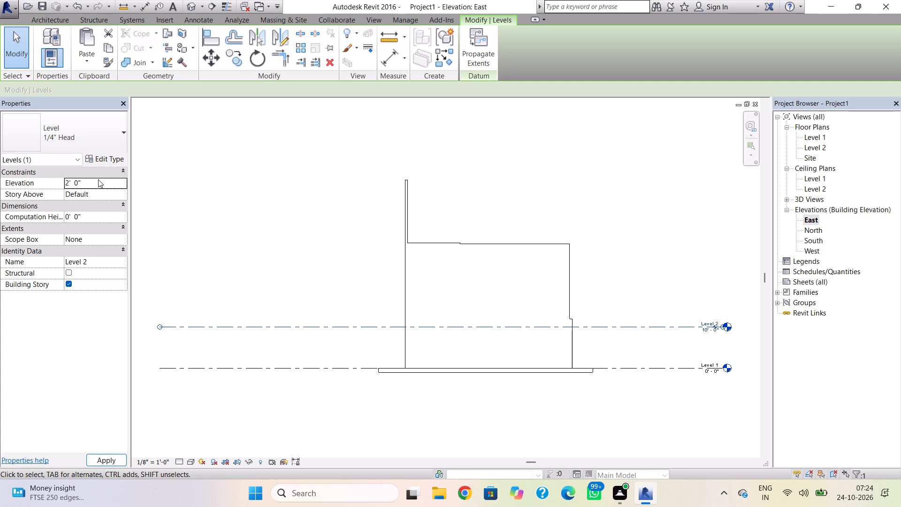
{"action": "left_click", "coordinate": [96, 186]}
{"action": "key", "text": "BackSpace"}
{"action": "type", "text": "12"}
{"action": "key", "text": "apostrophe"}
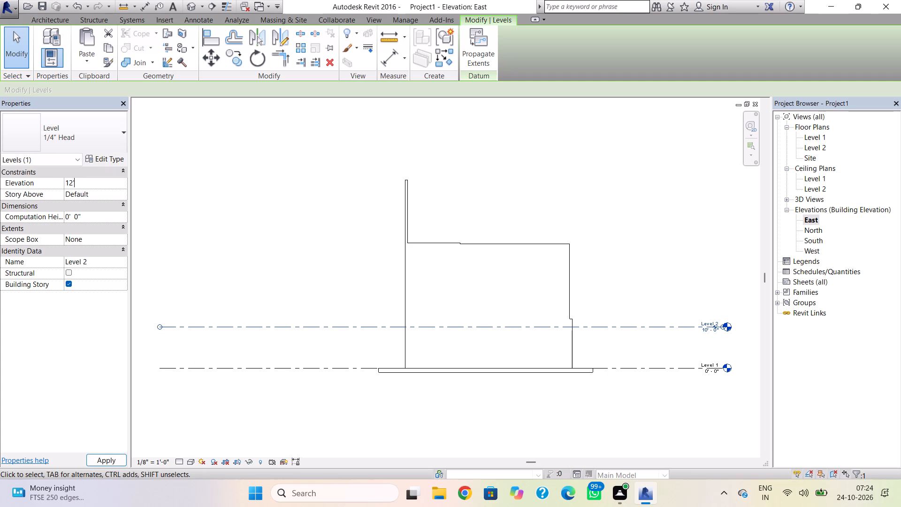
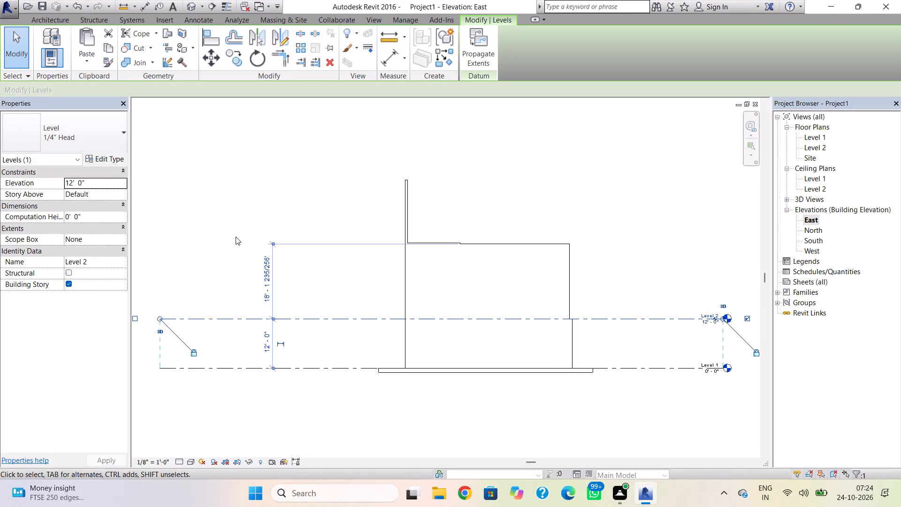
In the Level 2 plan, edit the Generic - 12" roof footprint, nudging its west boundary line west to the west wall's outer face.
{"action": "double_click", "coordinate": [188, 6]}
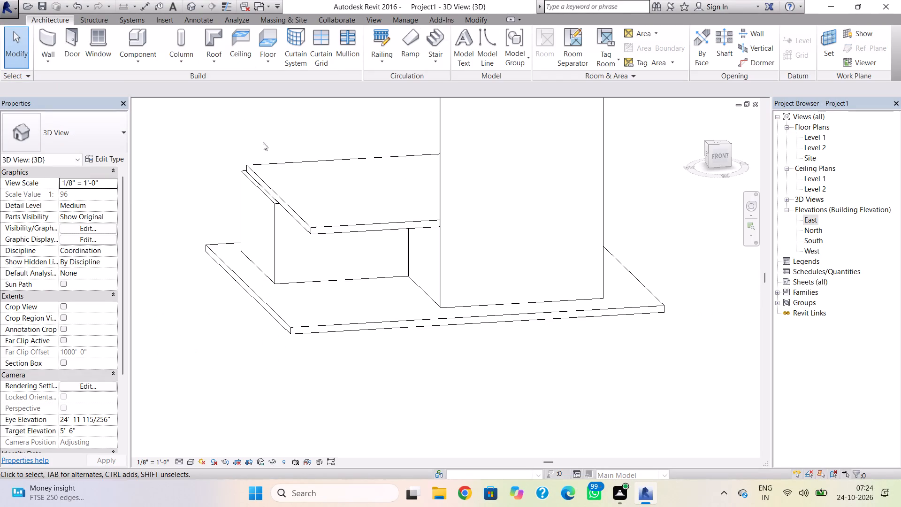
{"action": "scroll", "coordinate": [291, 225], "scroll_direction": "up", "scroll_amount": 4}
{"action": "scroll", "coordinate": [291, 225], "scroll_direction": "down", "scroll_amount": 2}
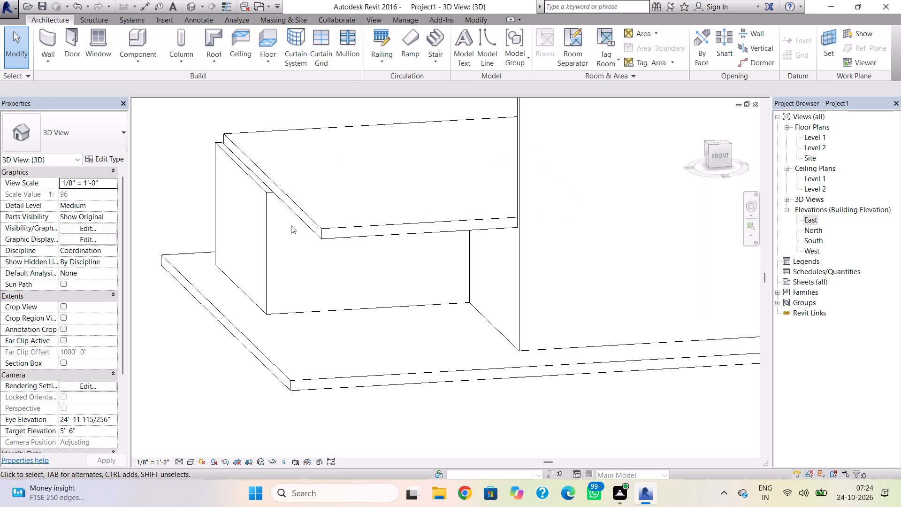
{"action": "scroll", "coordinate": [291, 225], "scroll_direction": "down", "scroll_amount": 2}
{"action": "left_click", "coordinate": [286, 211]}
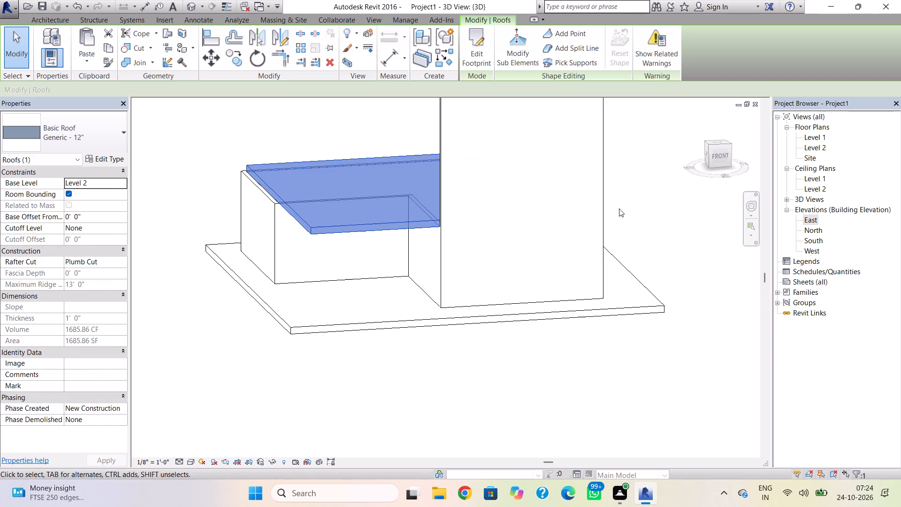
{"action": "left_click", "coordinate": [815, 147]}
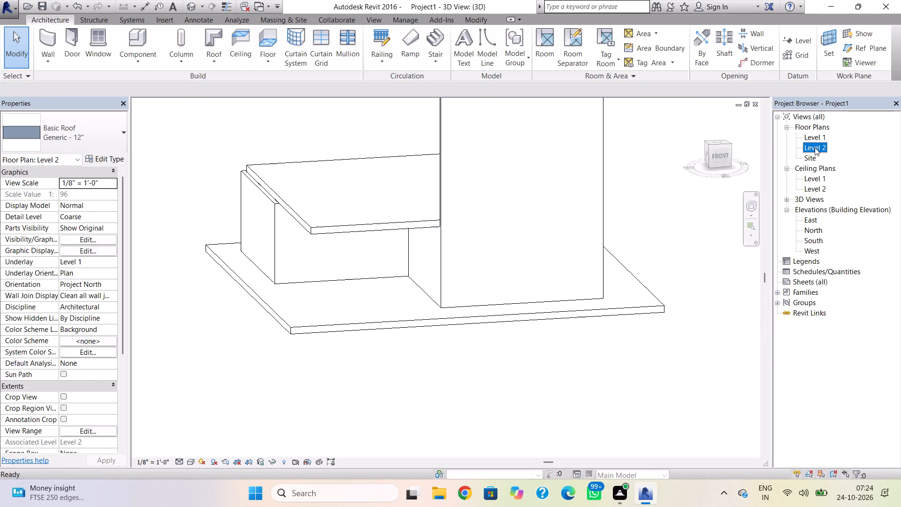
{"action": "left_click", "coordinate": [815, 147]}
{"action": "scroll", "coordinate": [392, 265], "scroll_direction": "down", "scroll_amount": 5}
{"action": "scroll", "coordinate": [379, 283], "scroll_direction": "up", "scroll_amount": 1}
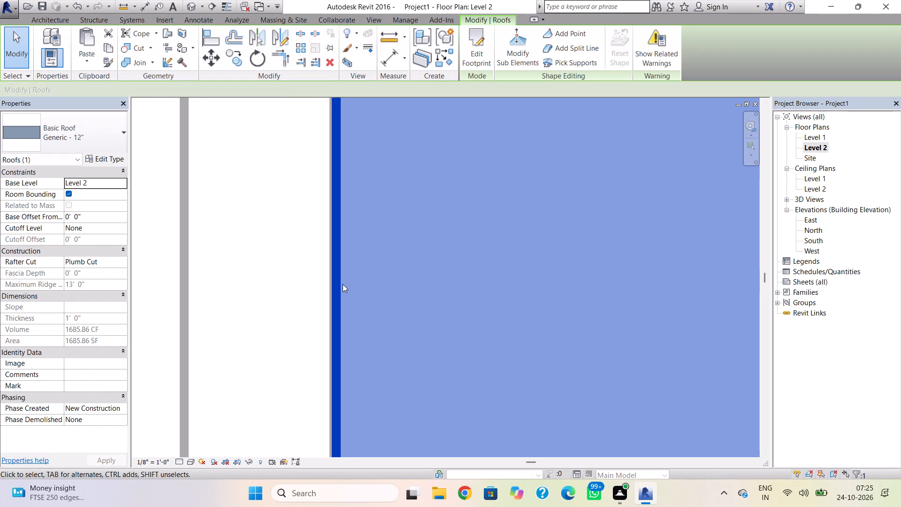
{"action": "scroll", "coordinate": [341, 286], "scroll_direction": "down", "scroll_amount": 15}
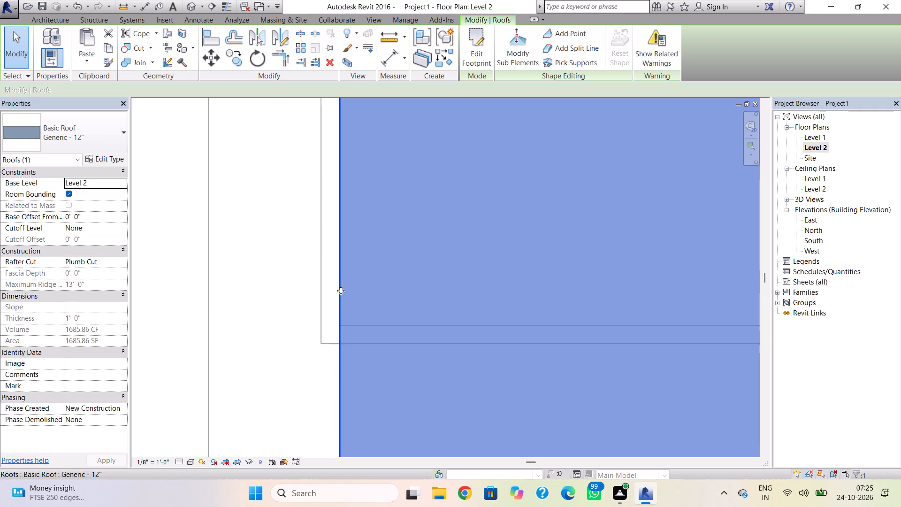
{"action": "left_click", "coordinate": [341, 291]}
{"action": "middle_click_drag", "start_coordinate": [348, 336], "coordinate": [352, 417]}
{"action": "scroll", "coordinate": [341, 332], "scroll_direction": "down", "scroll_amount": 2}
{"action": "middle_click_drag", "start_coordinate": [341, 332], "coordinate": [340, 381]}
{"action": "double_click", "coordinate": [342, 371]}
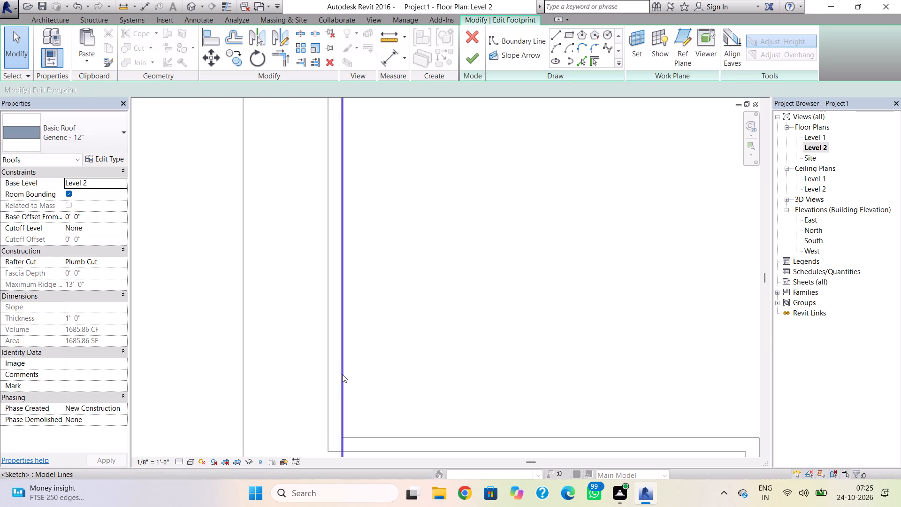
{"action": "left_click", "coordinate": [342, 375]}
{"action": "key", "text": "Left"}
{"action": "key", "text": "Left"}
{"action": "key", "text": "Left"}
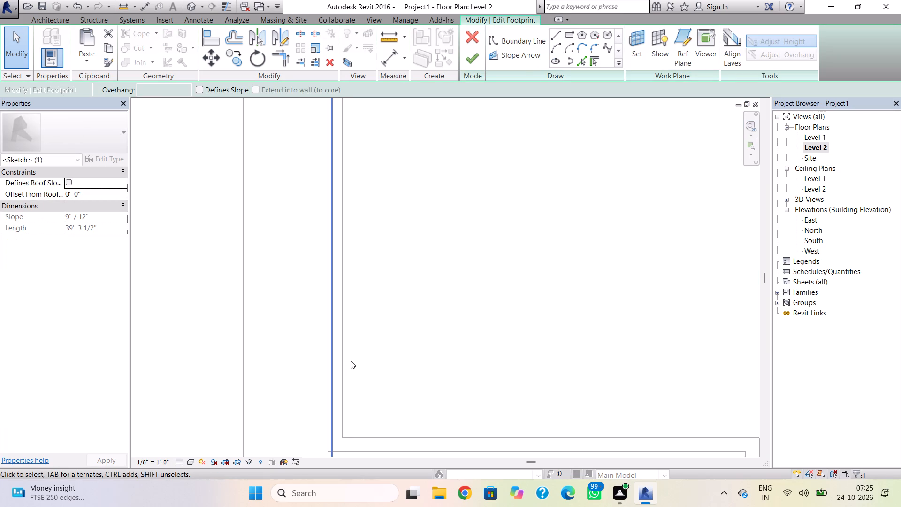
{"action": "key", "text": "Left"}
{"action": "scroll", "coordinate": [352, 360], "scroll_direction": "down", "scroll_amount": 3}
{"action": "middle_click_drag", "start_coordinate": [359, 388], "coordinate": [353, 423]}
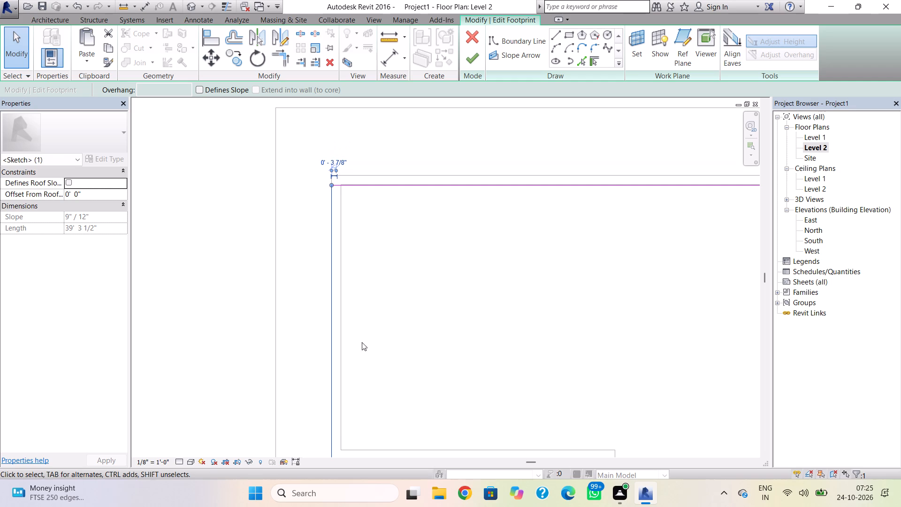
{"action": "left_click", "coordinate": [416, 257]}
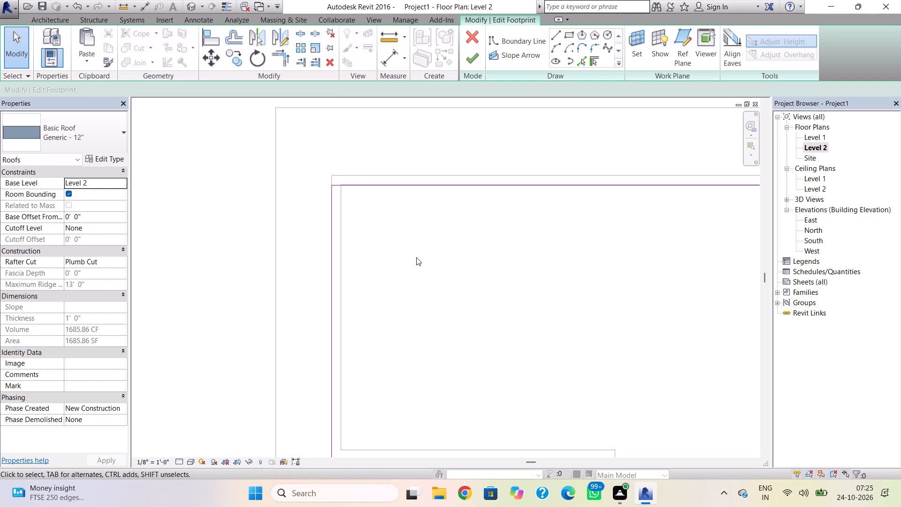
{"action": "left_click", "coordinate": [473, 66]}
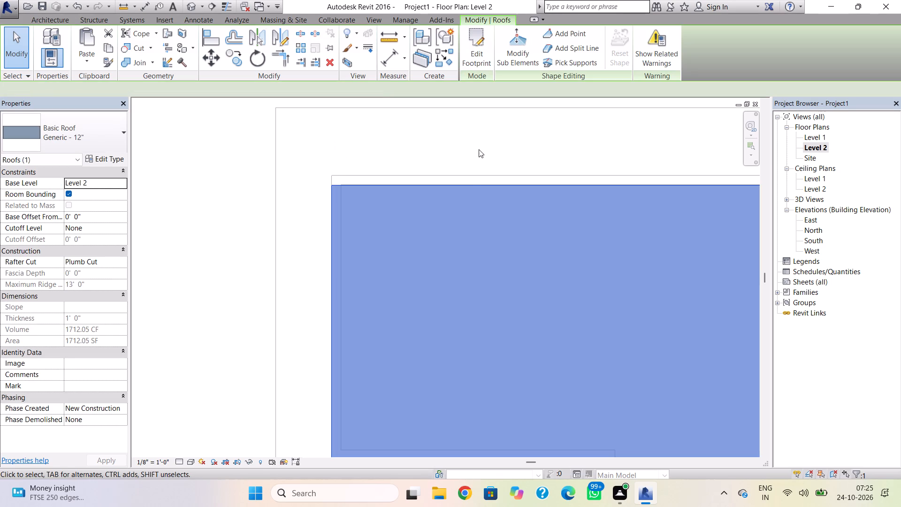
In the Level 1 plan, pull the west wall's north end south of the north wall, shortening the west wall to 19'-6".
{"action": "left_click", "coordinate": [191, 8]}
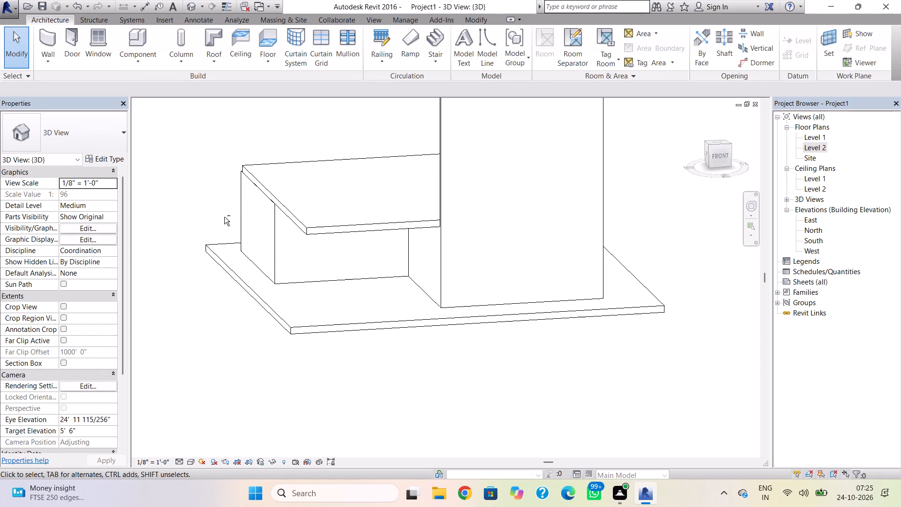
{"action": "right_click_drag", "start_coordinate": [230, 217], "coordinate": [415, 244], "text": "shift"}
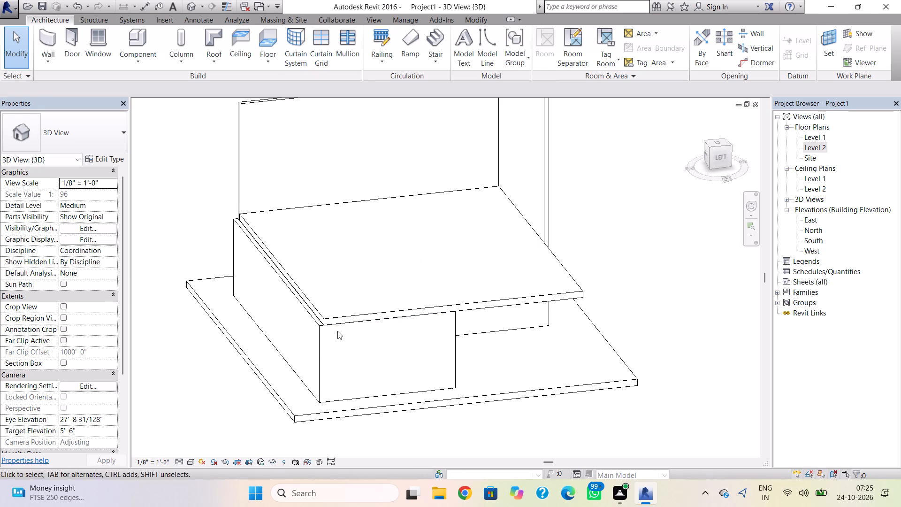
{"action": "left_click", "coordinate": [325, 328]}
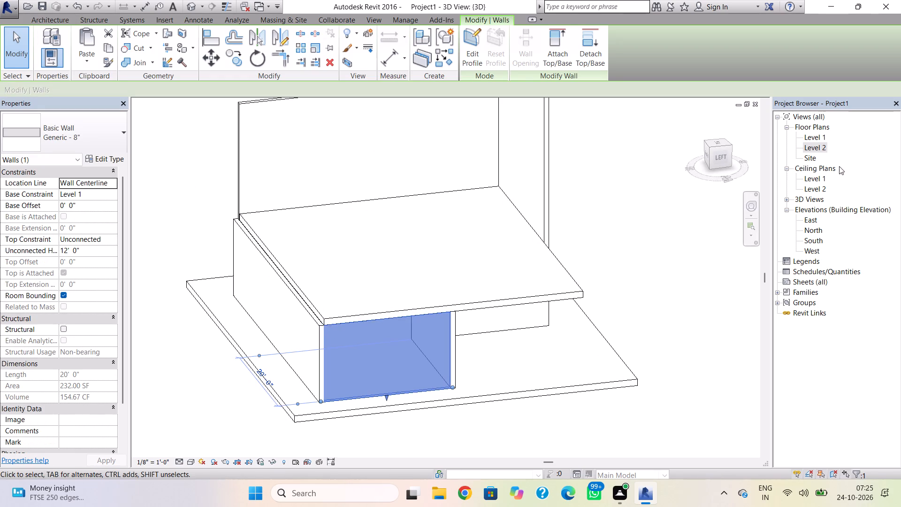
{"action": "double_click", "coordinate": [816, 137]}
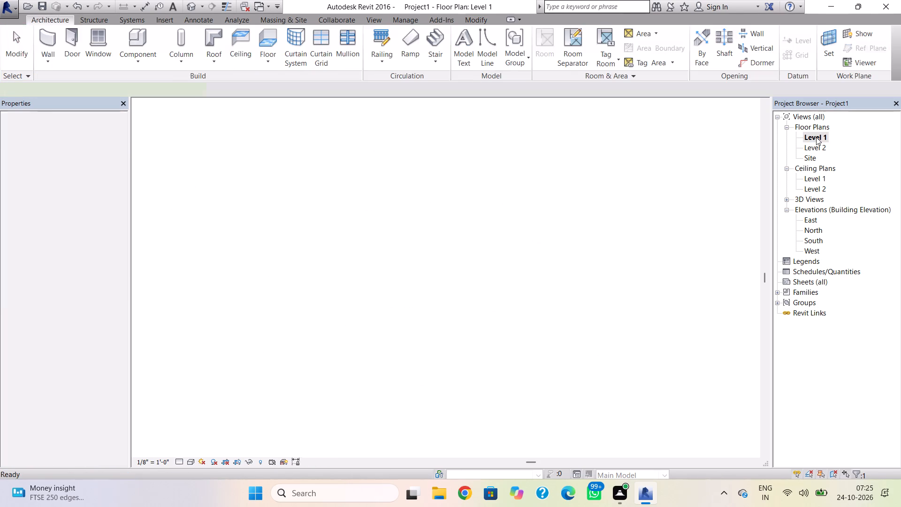
{"action": "scroll", "coordinate": [407, 238], "scroll_direction": "down", "scroll_amount": 4}
{"action": "scroll", "coordinate": [374, 312], "scroll_direction": "down", "scroll_amount": 6}
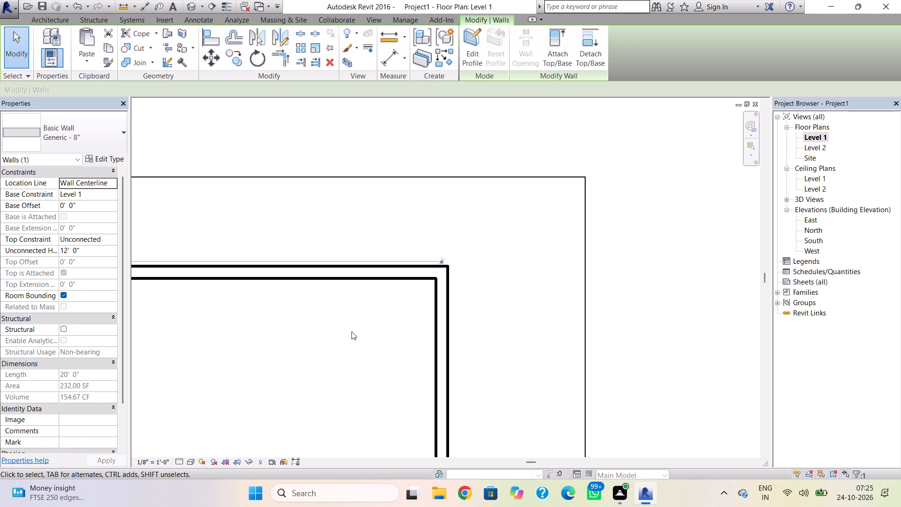
{"action": "scroll", "coordinate": [351, 331], "scroll_direction": "down", "scroll_amount": 3}
{"action": "middle_click_drag", "start_coordinate": [360, 321], "coordinate": [476, 270]}
{"action": "scroll", "coordinate": [323, 307], "scroll_direction": "down", "scroll_amount": 4}
{"action": "middle_click_drag", "start_coordinate": [322, 307], "coordinate": [388, 293]}
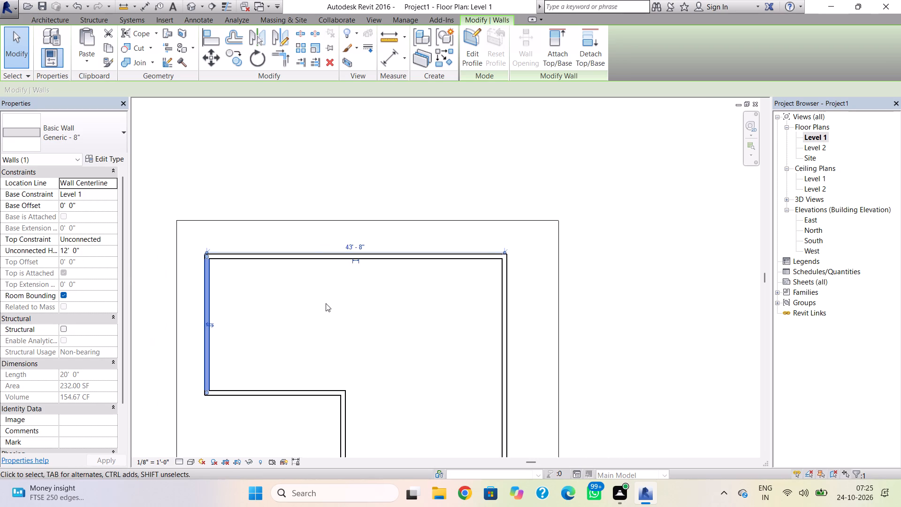
{"action": "scroll", "coordinate": [179, 284], "scroll_direction": "up", "scroll_amount": 8}
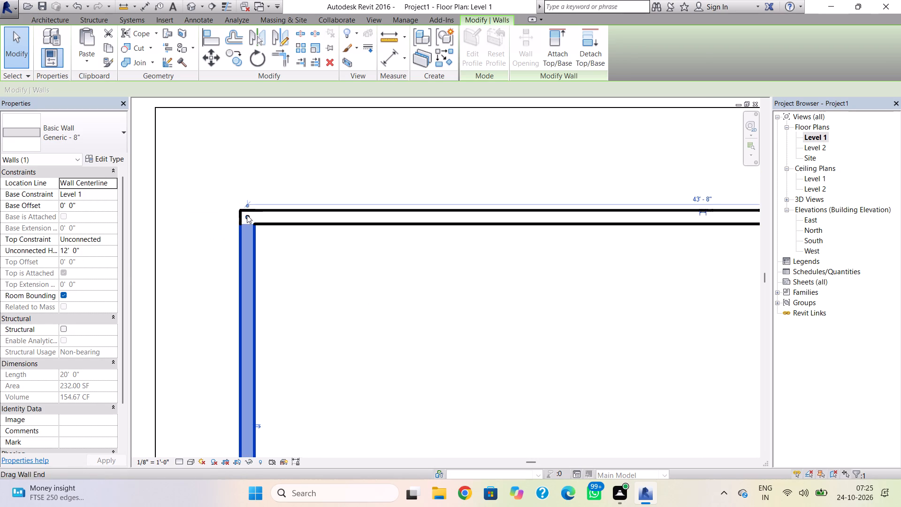
{"action": "left_click_drag", "start_coordinate": [247, 215], "coordinate": [246, 230]}
Extend the north wall's west end to line up with the west wall's outer face, making it 44'-0" long.
{"action": "scroll", "coordinate": [258, 244], "scroll_direction": "up", "scroll_amount": 4}
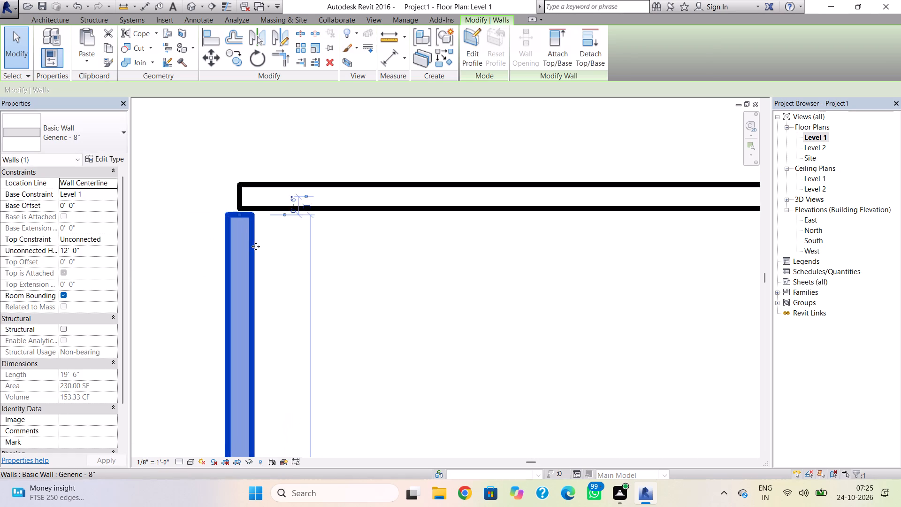
{"action": "scroll", "coordinate": [256, 246], "scroll_direction": "up", "scroll_amount": 8}
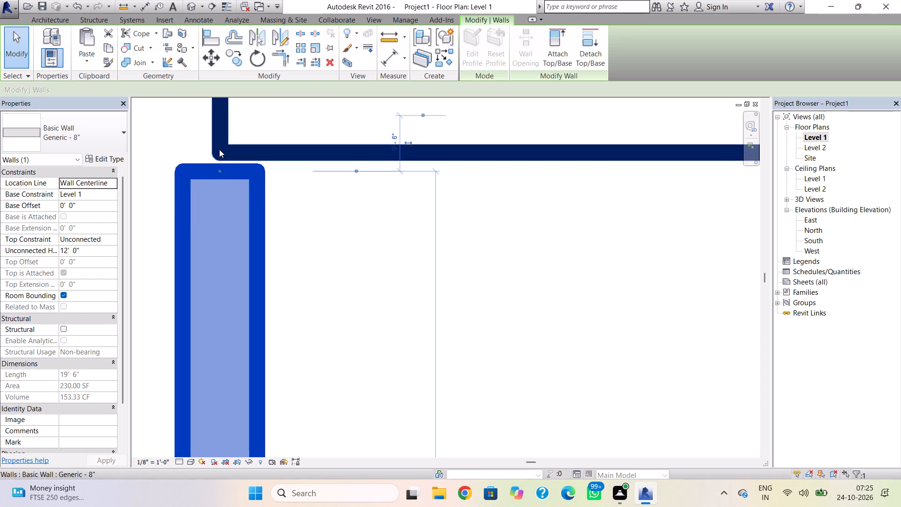
{"action": "left_click", "coordinate": [219, 147]}
{"action": "scroll", "coordinate": [235, 168], "scroll_direction": "down", "scroll_amount": 1}
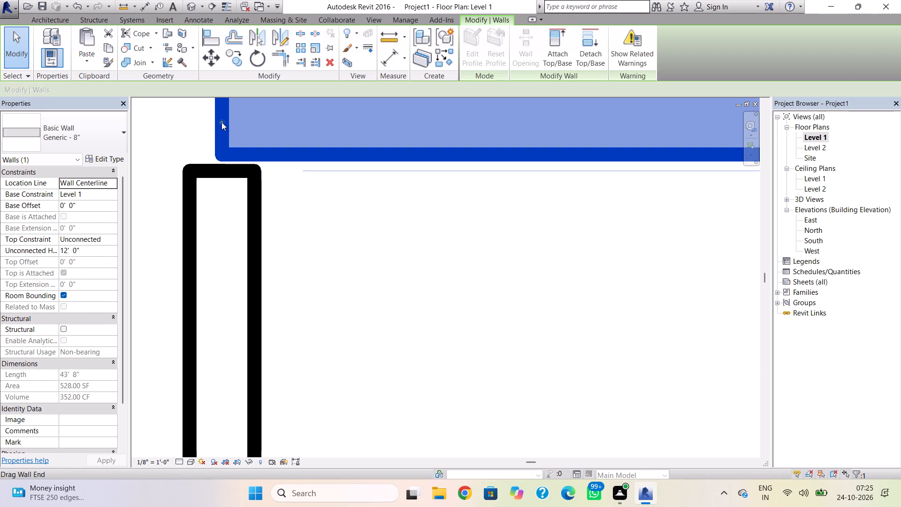
{"action": "left_click_drag", "start_coordinate": [221, 122], "coordinate": [192, 132]}
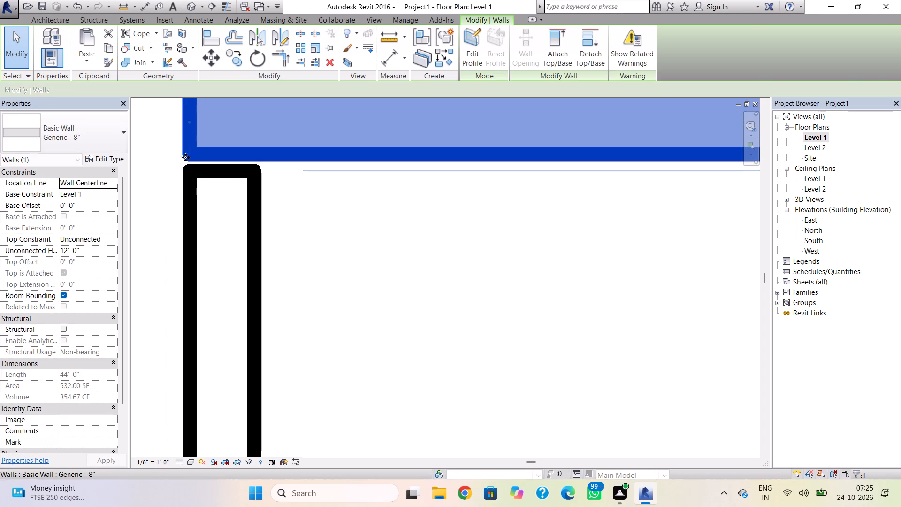
Stretch the west wall's north end back up to join the north wall at the corner.
{"action": "left_click", "coordinate": [199, 171]}
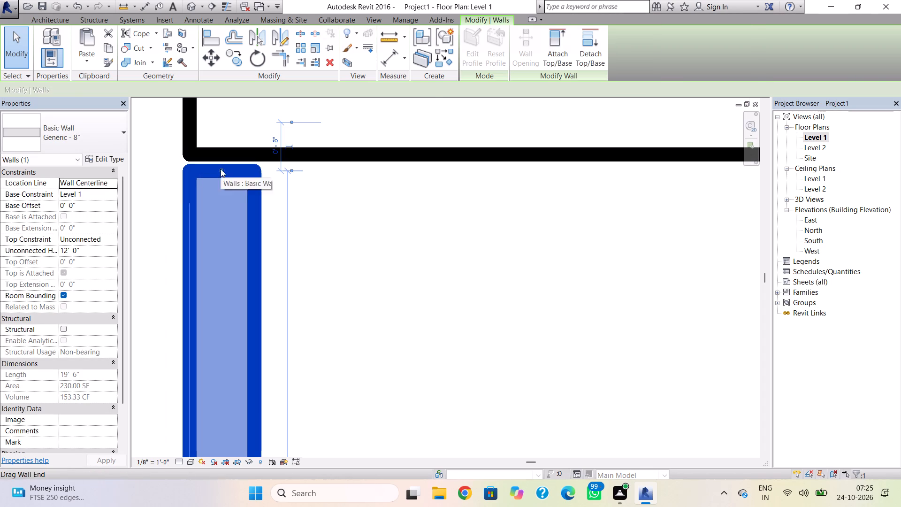
{"action": "left_click_drag", "start_coordinate": [221, 169], "coordinate": [220, 157]}
{"action": "left_click", "coordinate": [166, 196]}
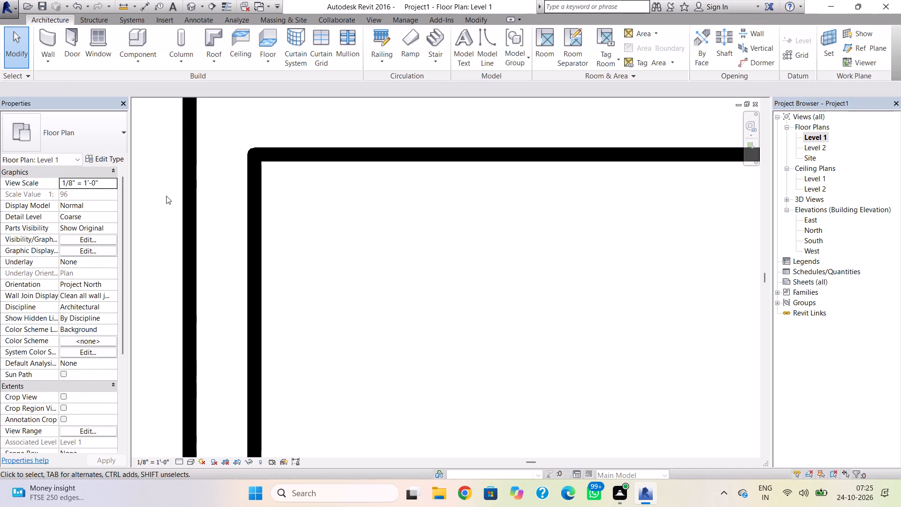
In the East elevation, add two levels above Level 2 at 24' and 36', picking existing level lines with a 12' offset.
{"action": "left_click", "coordinate": [193, 7]}
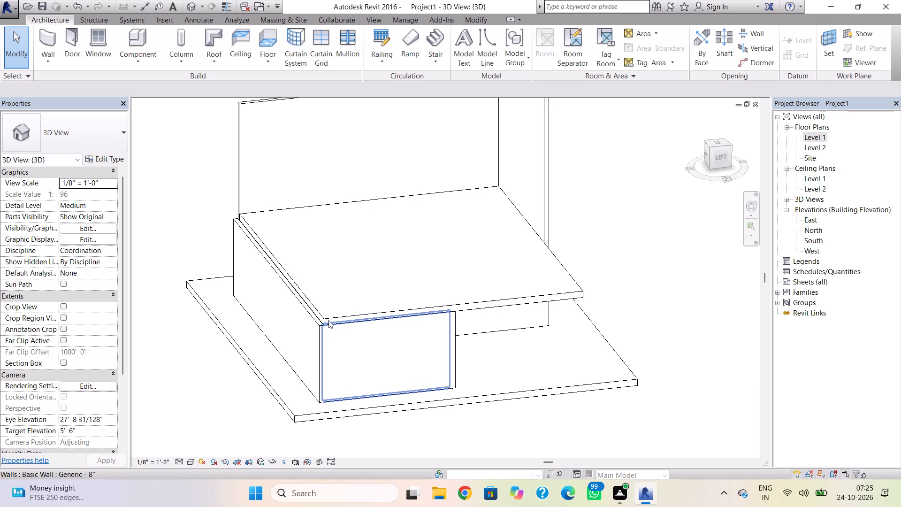
{"action": "left_click", "coordinate": [327, 315]}
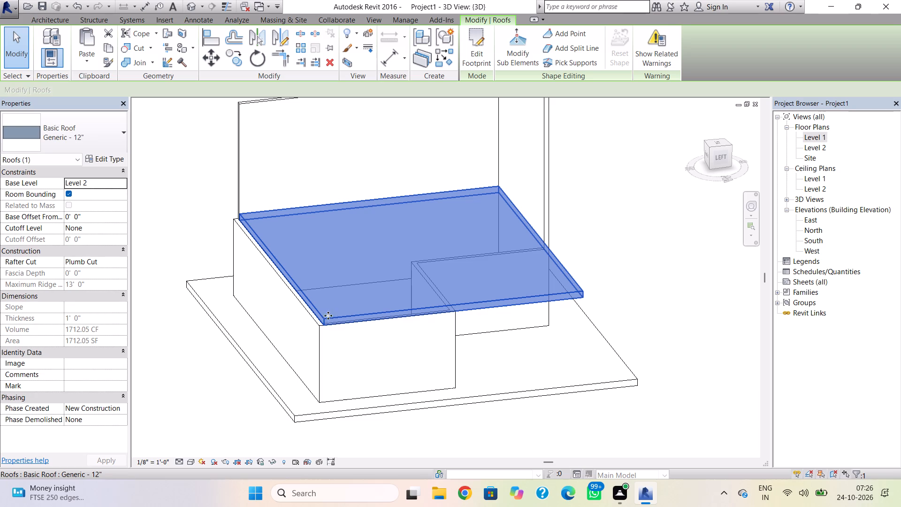
{"action": "double_click", "coordinate": [808, 221]}
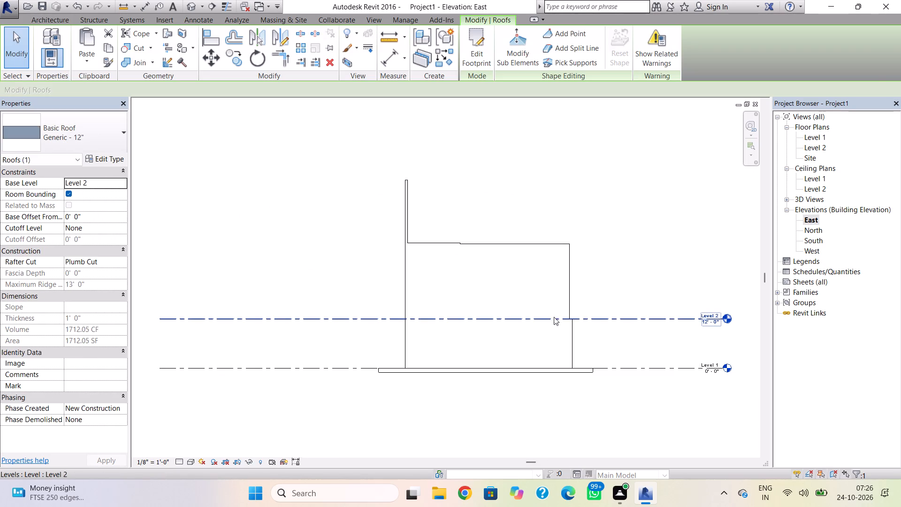
{"action": "left_click", "coordinate": [557, 315]}
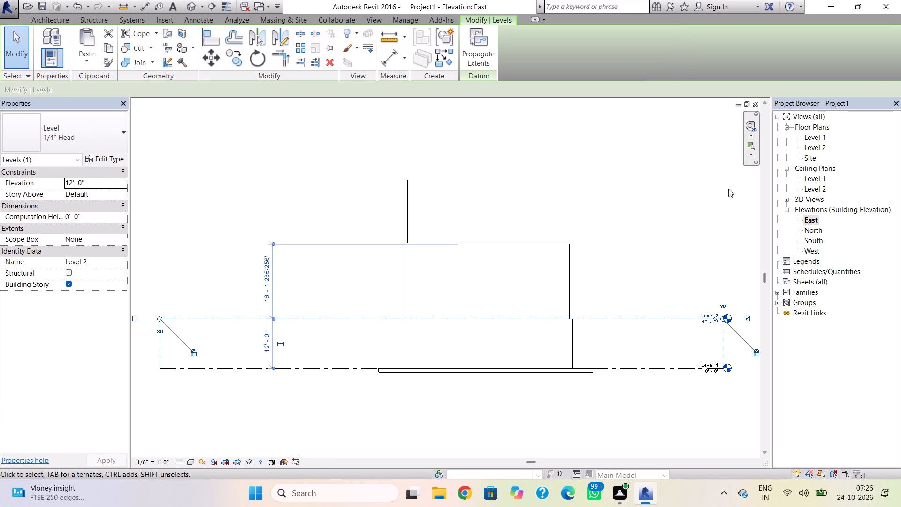
{"action": "left_click", "coordinate": [808, 133]}
{"action": "left_click", "coordinate": [794, 44]}
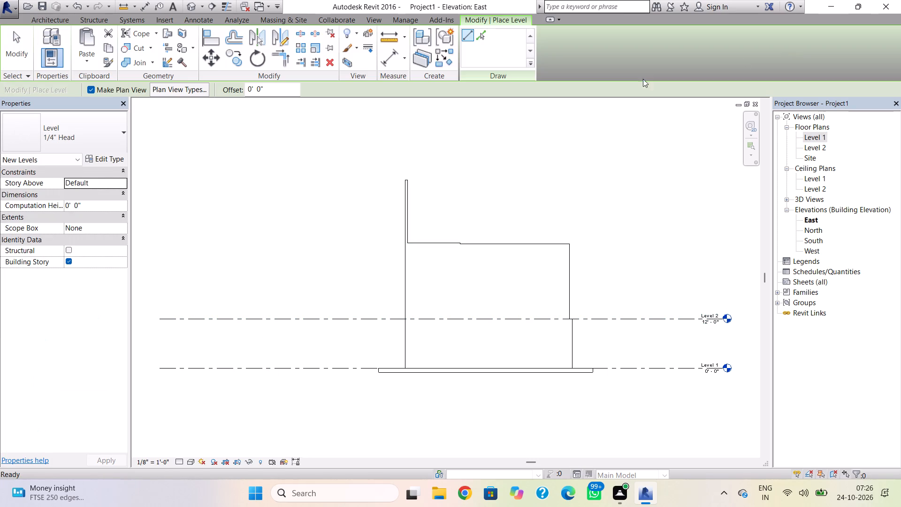
{"action": "left_click", "coordinate": [479, 38]}
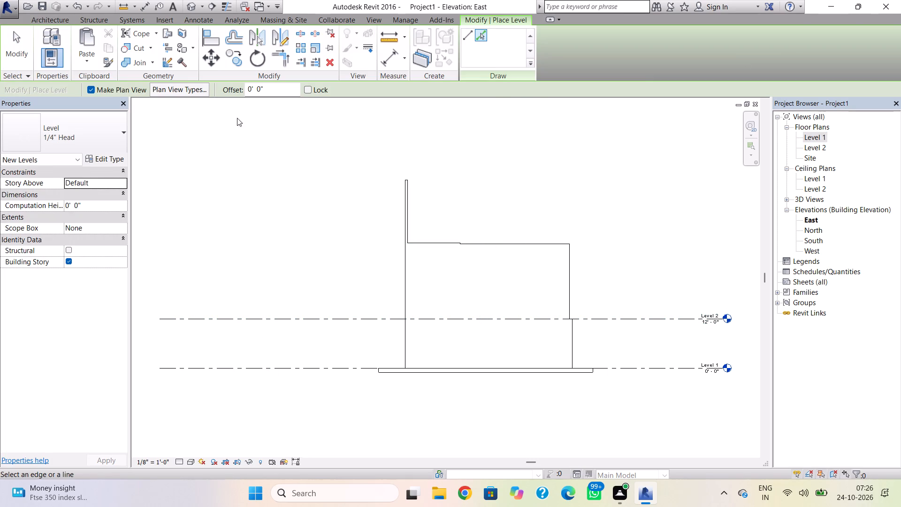
{"action": "left_click", "coordinate": [282, 89]}
{"action": "key", "text": "BackSpace"}
{"action": "key", "text": "BackSpace"}
{"action": "key", "text": "BackSpace"}
{"action": "key", "text": "BackSpace"}
{"action": "key", "text": "BackSpace"}
{"action": "key", "text": "BackSpace"}
{"action": "key", "text": "BackSpace"}
{"action": "key", "text": "BackSpace"}
{"action": "key", "text": "BackSpace"}
{"action": "key", "text": "BackSpace"}
{"action": "key", "text": "BackSpace"}
{"action": "key", "text": "BackSpace"}
{"action": "key", "text": "BackSpace"}
{"action": "key", "text": "BackSpace"}
{"action": "key", "text": "BackSpace"}
{"action": "key", "text": "BackSpace"}
{"action": "key", "text": "BackSpace"}
{"action": "key", "text": "BackSpace"}
{"action": "key", "text": "BackSpace"}
{"action": "key", "text": "BackSpace"}
{"action": "type", "text": "12'"}
{"action": "key", "text": "Return"}
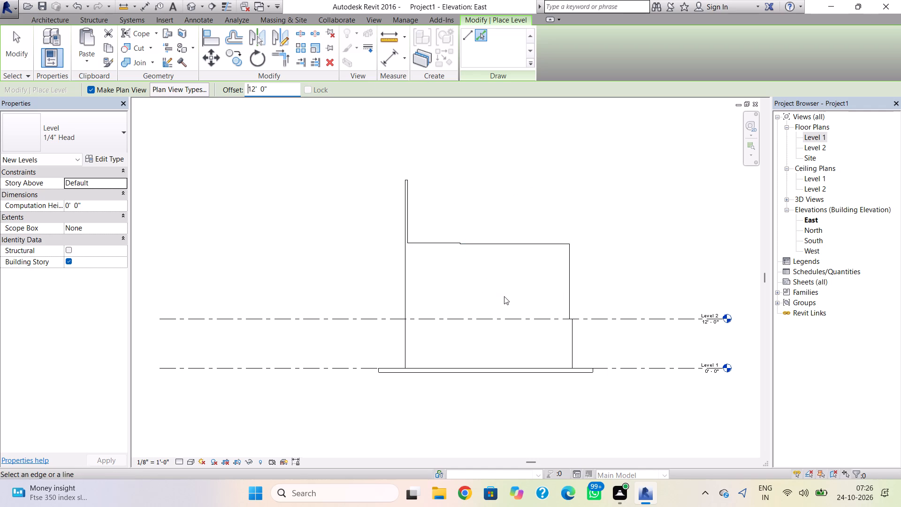
{"action": "left_click", "coordinate": [583, 318]}
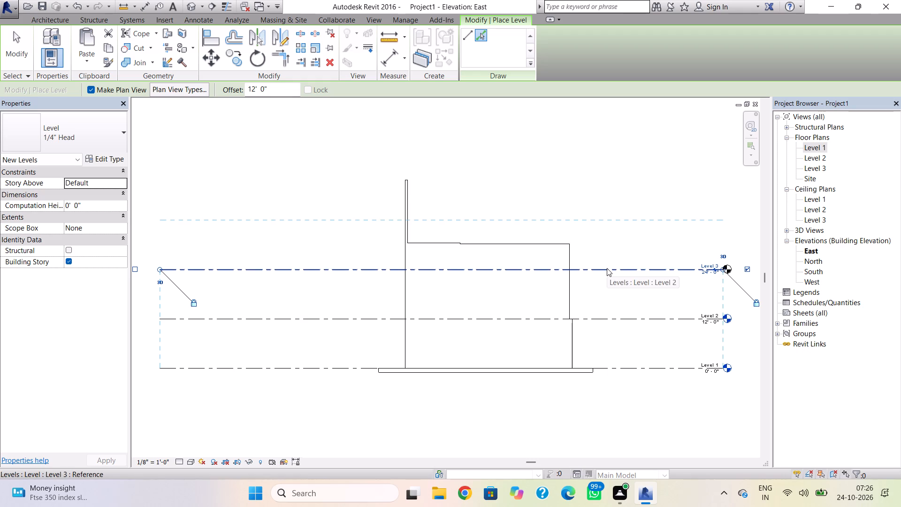
{"action": "left_click", "coordinate": [607, 268]}
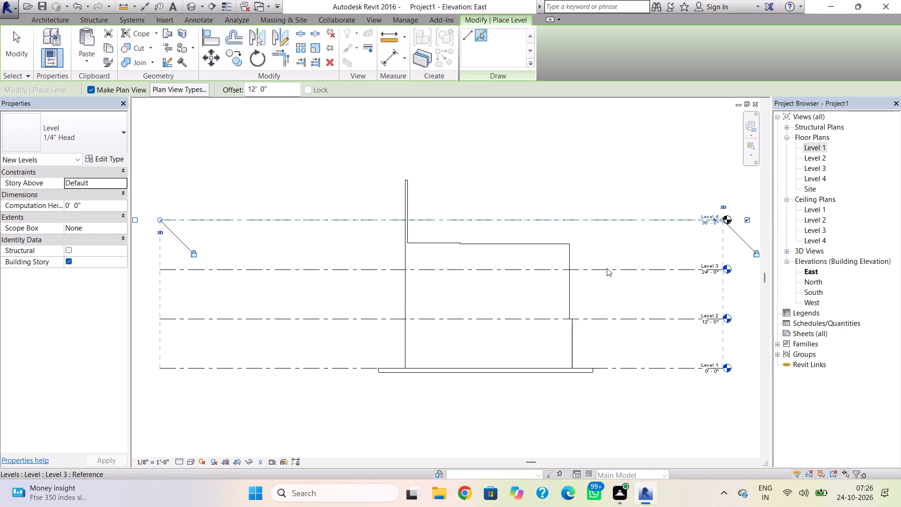
Add another level at 48' in the East elevation by picking the Level 4 line with the 12' offset.
{"action": "left_click", "coordinate": [634, 220]}
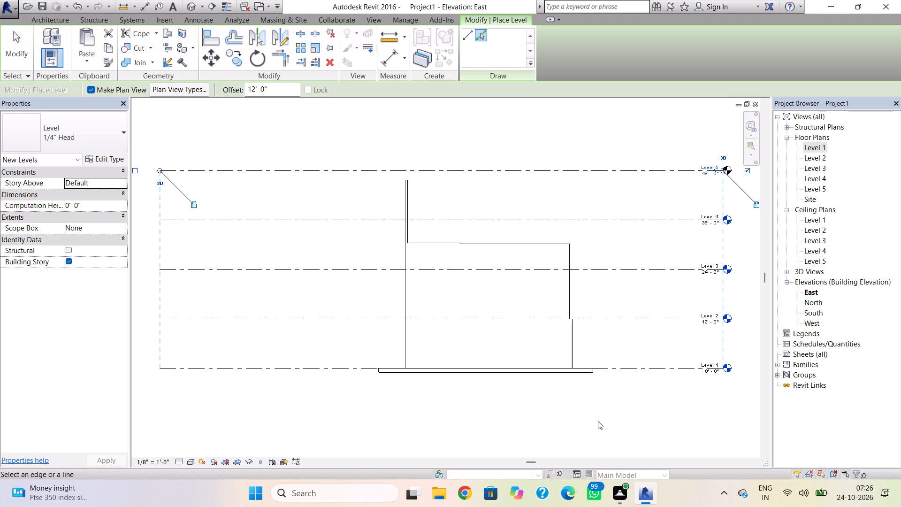
{"action": "key", "text": "Escape"}
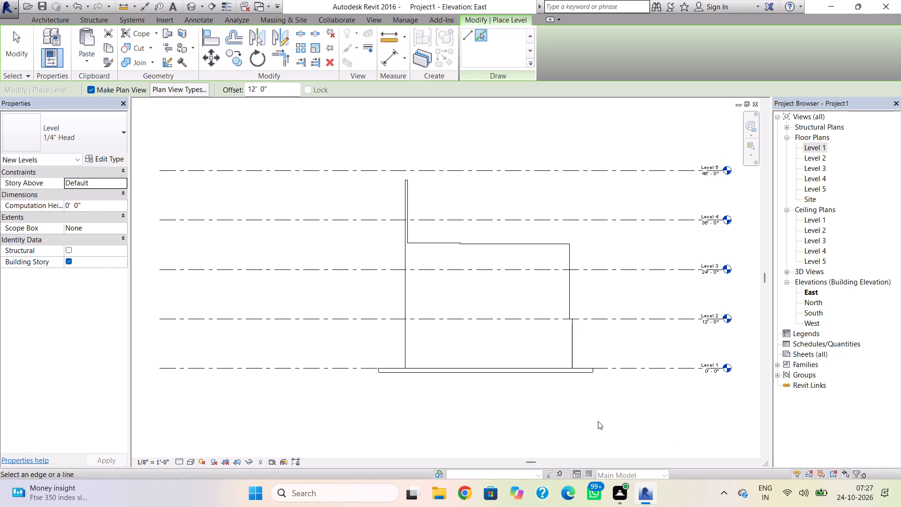
{"action": "key", "text": "Escape"}
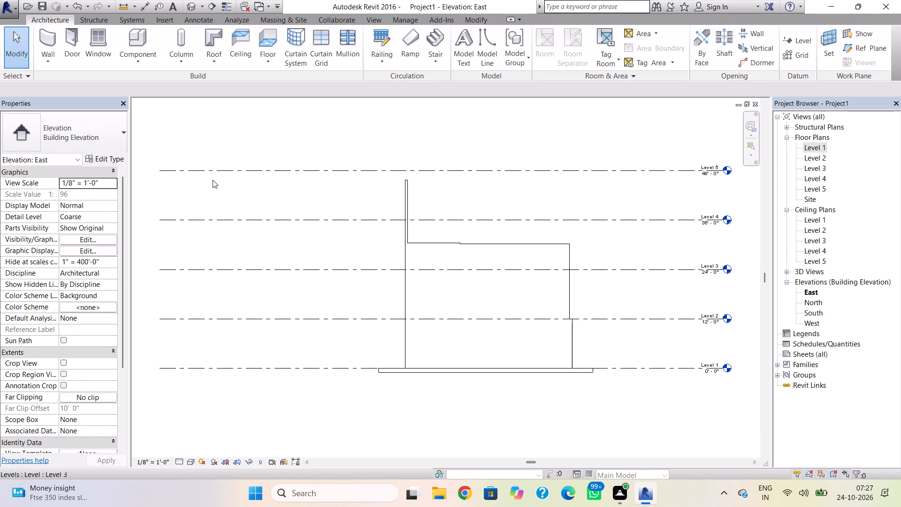
In the Level 2 plan, draw a Generic - 8" west wall southward from the northwest corner, located by Finish Face: Exterior.
{"action": "left_click", "coordinate": [188, 6]}
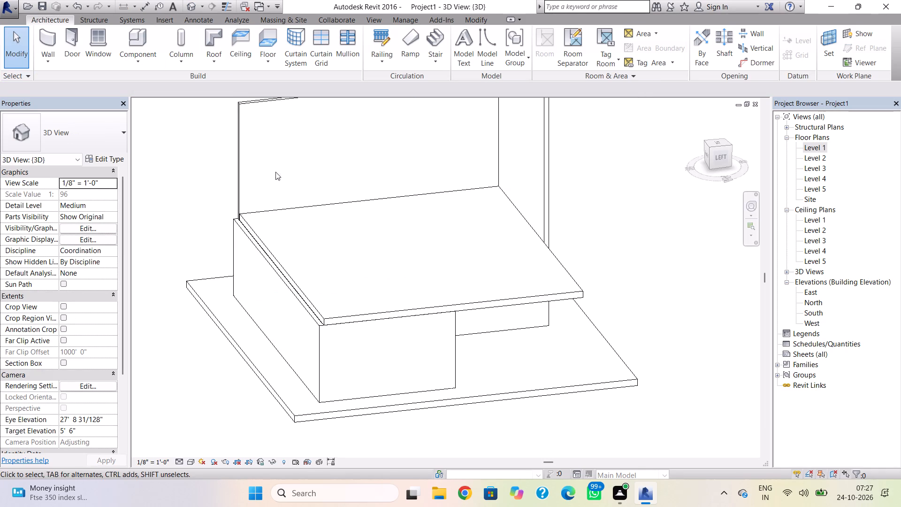
{"action": "scroll", "coordinate": [294, 215], "scroll_direction": "down", "scroll_amount": 3}
{"action": "middle_click_drag", "start_coordinate": [301, 241], "coordinate": [303, 252]}
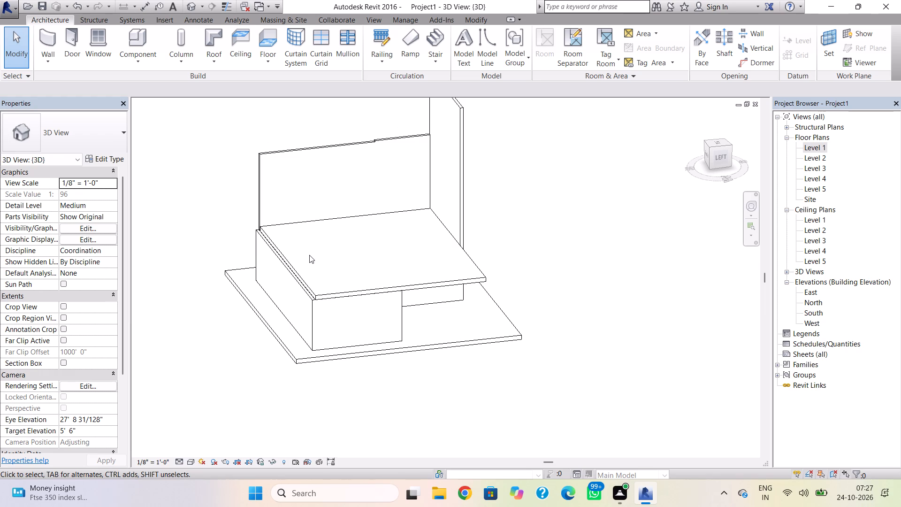
{"action": "double_click", "coordinate": [815, 161]}
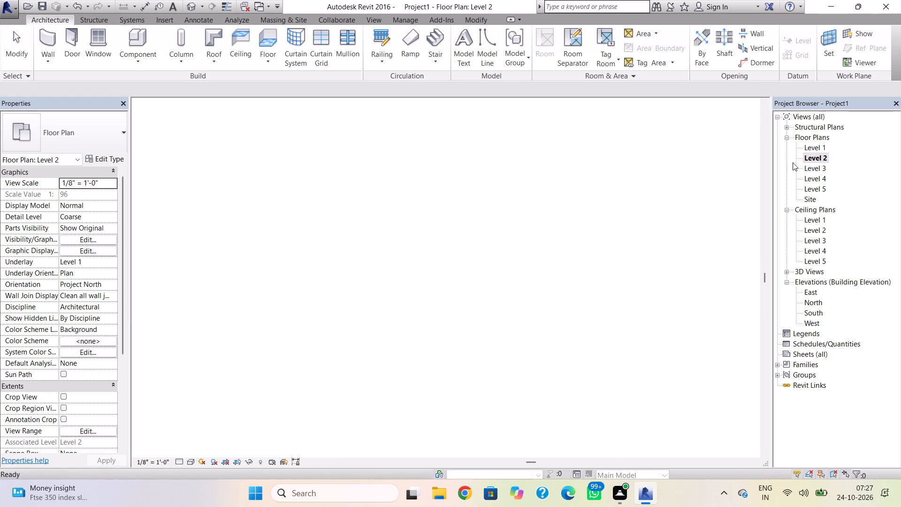
{"action": "scroll", "coordinate": [571, 328], "scroll_direction": "down", "scroll_amount": 8}
{"action": "middle_click_drag", "start_coordinate": [561, 327], "coordinate": [415, 230]}
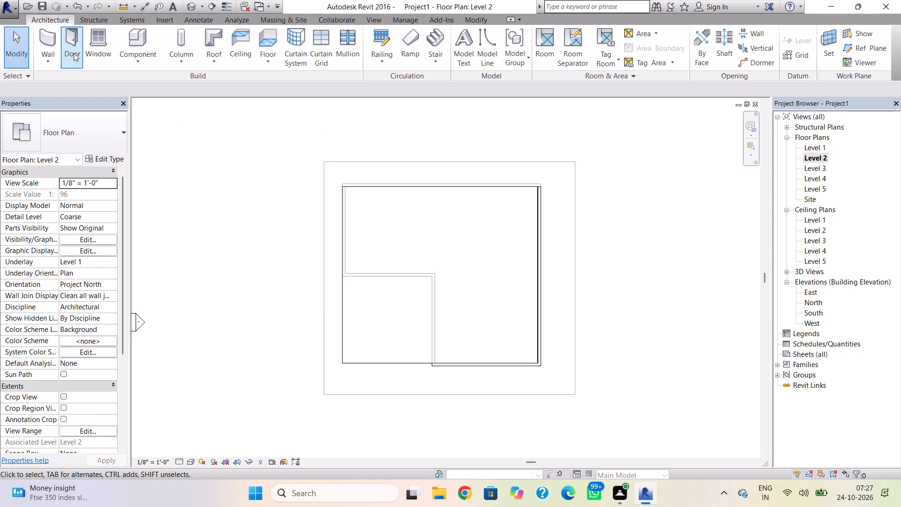
{"action": "left_click", "coordinate": [58, 40]}
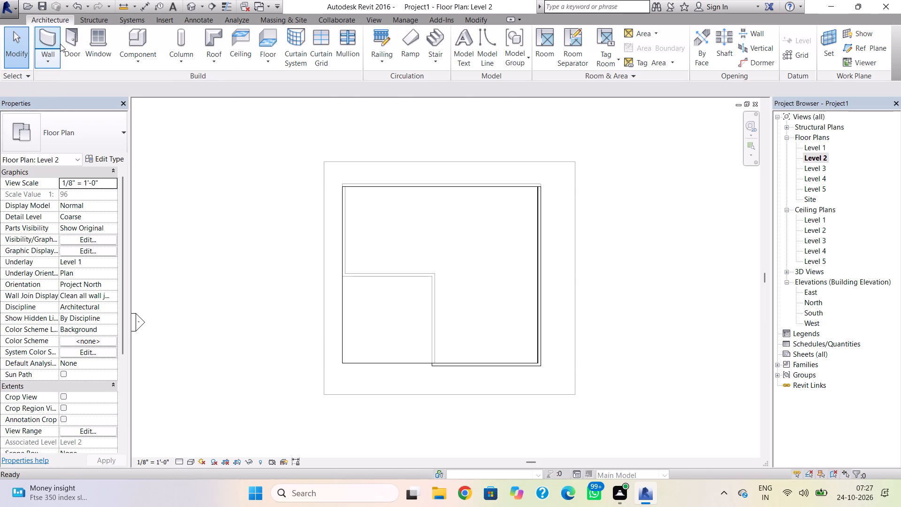
{"action": "left_click", "coordinate": [81, 135]}
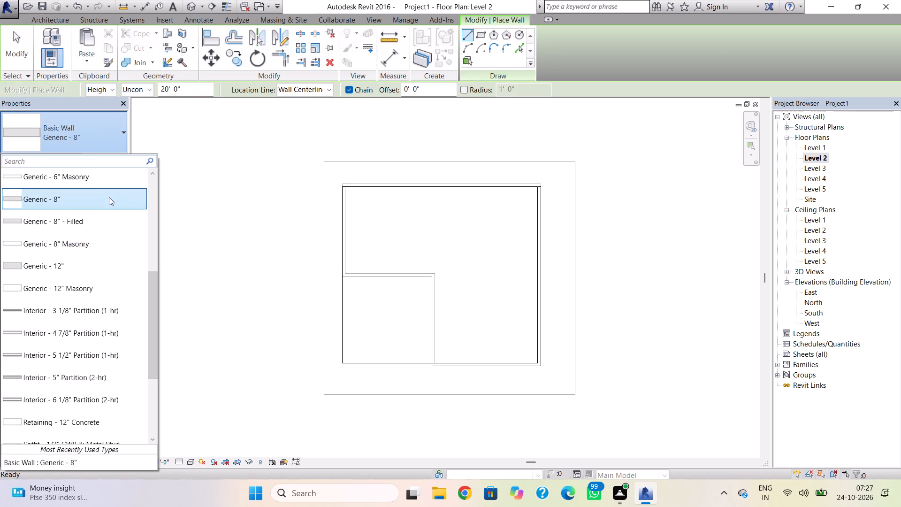
{"action": "left_click", "coordinate": [109, 197]}
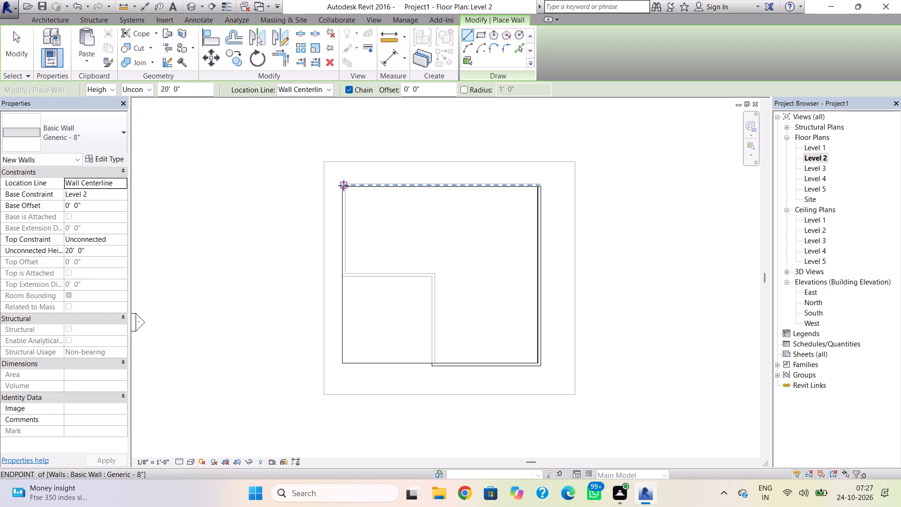
{"action": "scroll", "coordinate": [344, 185], "scroll_direction": "up", "scroll_amount": 9}
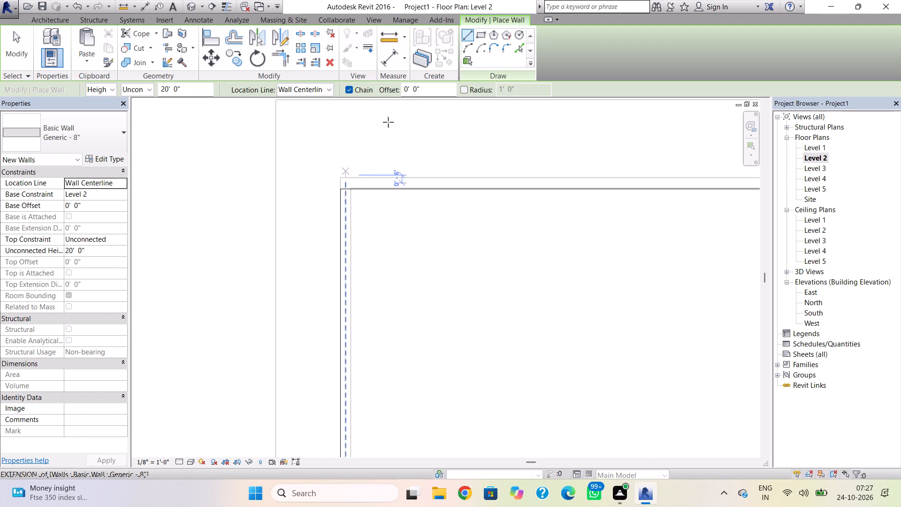
{"action": "left_click", "coordinate": [313, 79]}
{"action": "left_click", "coordinate": [310, 90]}
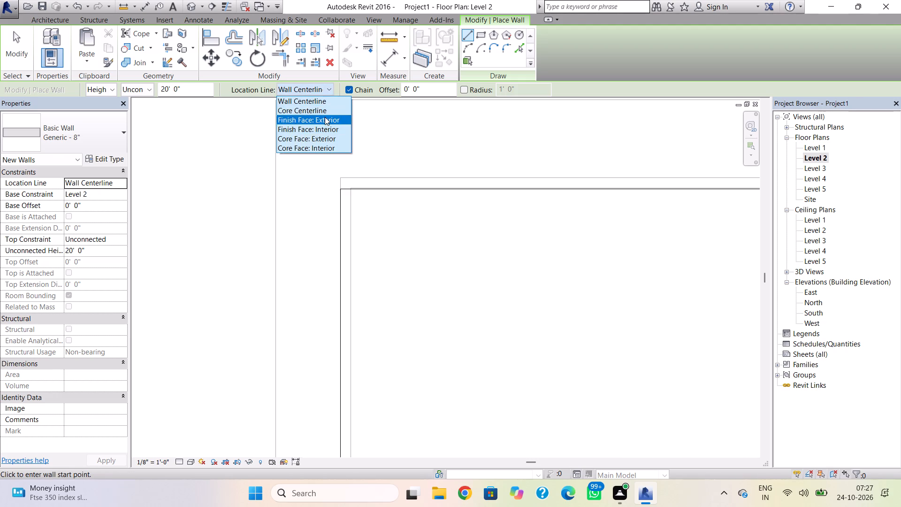
{"action": "left_click", "coordinate": [325, 117]}
{"action": "left_click", "coordinate": [343, 177]}
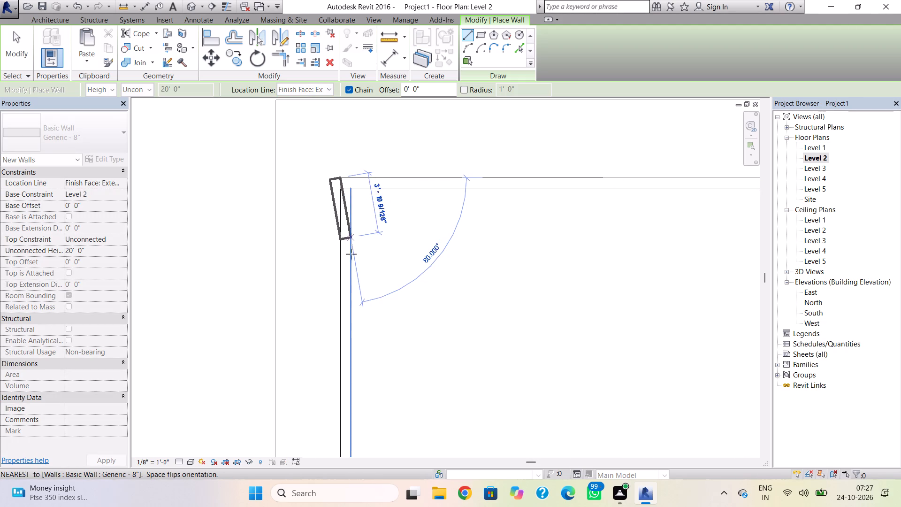
{"action": "key", "text": "space"}
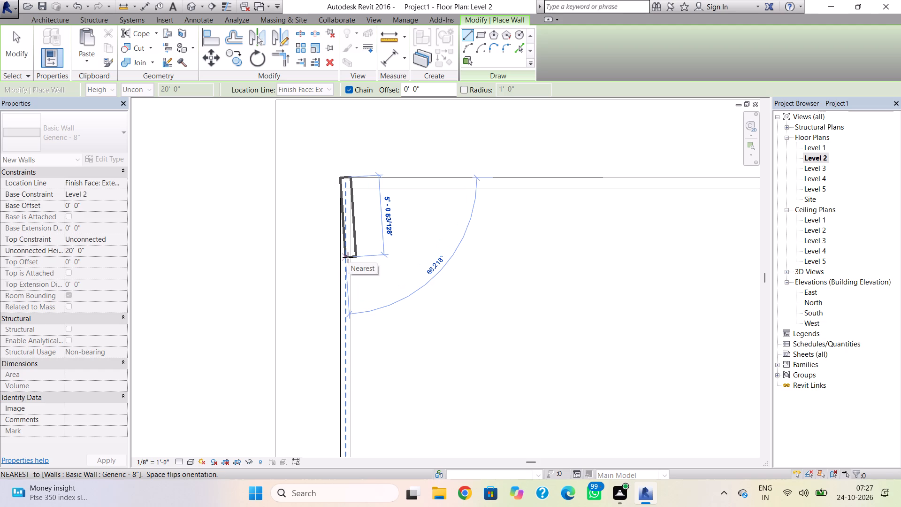
{"action": "scroll", "coordinate": [373, 409], "scroll_direction": "down", "scroll_amount": 1}
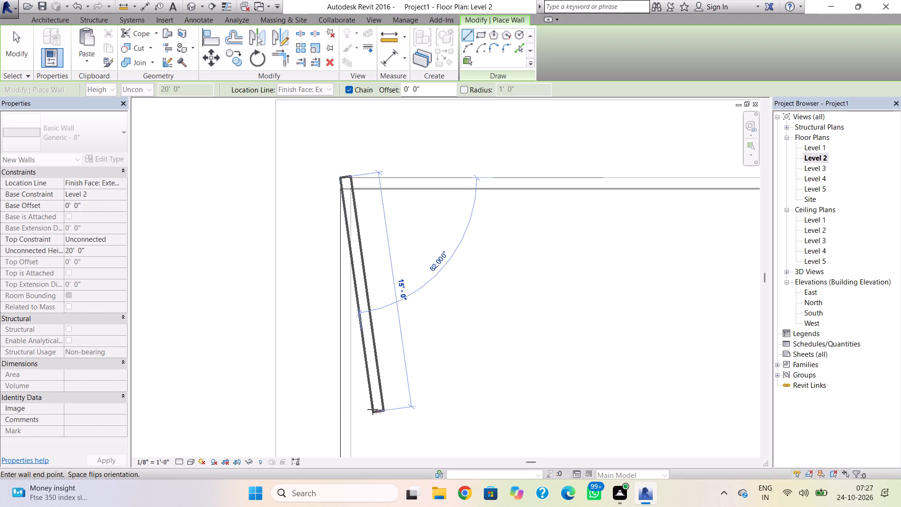
{"action": "scroll", "coordinate": [373, 409], "scroll_direction": "down", "scroll_amount": 4}
{"action": "middle_click_drag", "start_coordinate": [332, 331], "coordinate": [331, 309]}
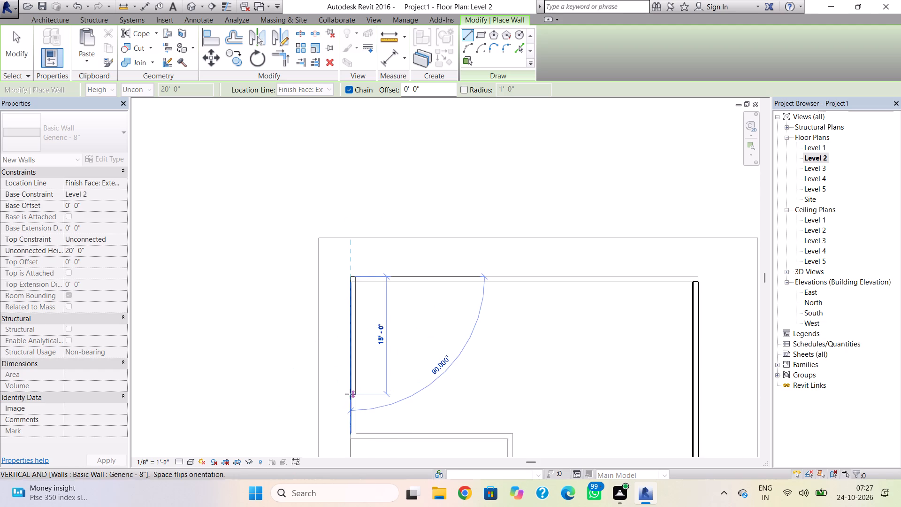
{"action": "middle_click_drag", "start_coordinate": [353, 394], "coordinate": [348, 295]}
{"action": "scroll", "coordinate": [357, 389], "scroll_direction": "down", "scroll_amount": 1}
{"action": "middle_click_drag", "start_coordinate": [349, 406], "coordinate": [351, 384]}
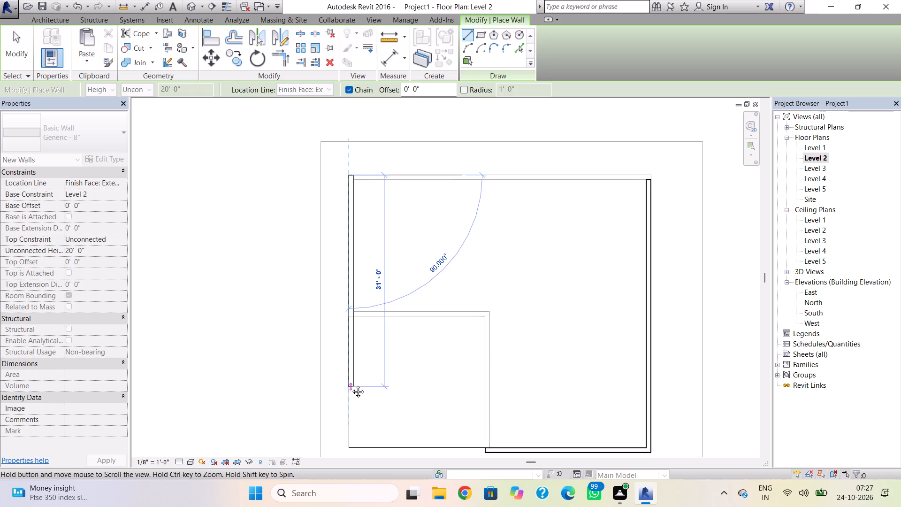
{"action": "middle_click_drag", "start_coordinate": [351, 384], "coordinate": [351, 363]}
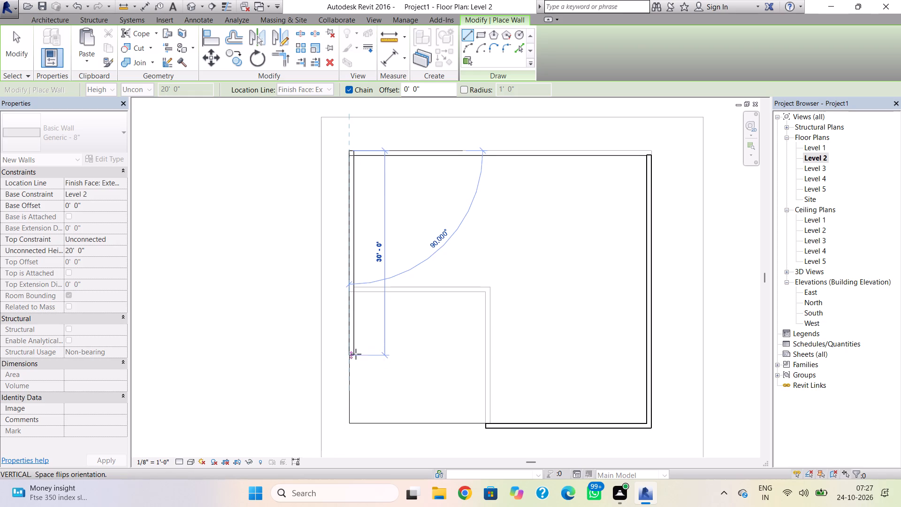
{"action": "left_click_drag", "start_coordinate": [356, 364], "coordinate": [420, 370]}
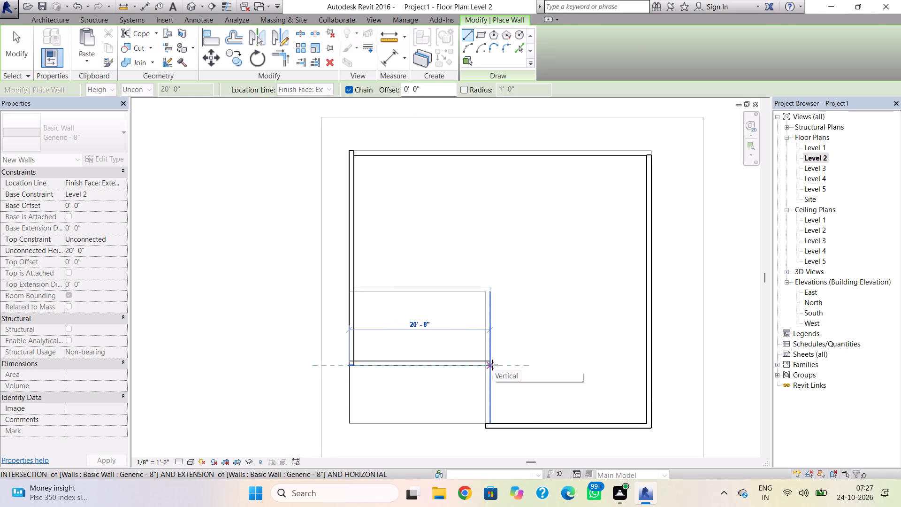
Continue the wall chain 20'-8" east, north past the recess corner, and back west to the west wall, enclosing a rectangular room.
{"action": "left_click", "coordinate": [492, 365]}
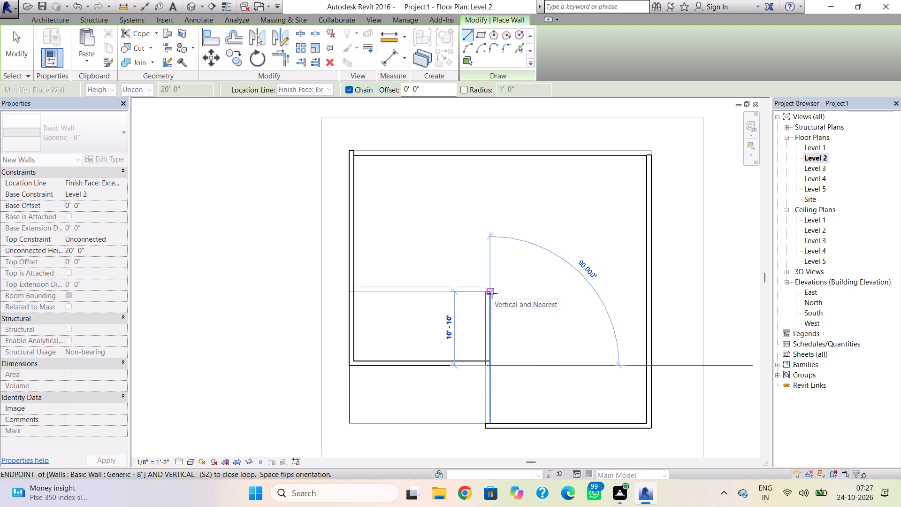
{"action": "left_click", "coordinate": [489, 249]}
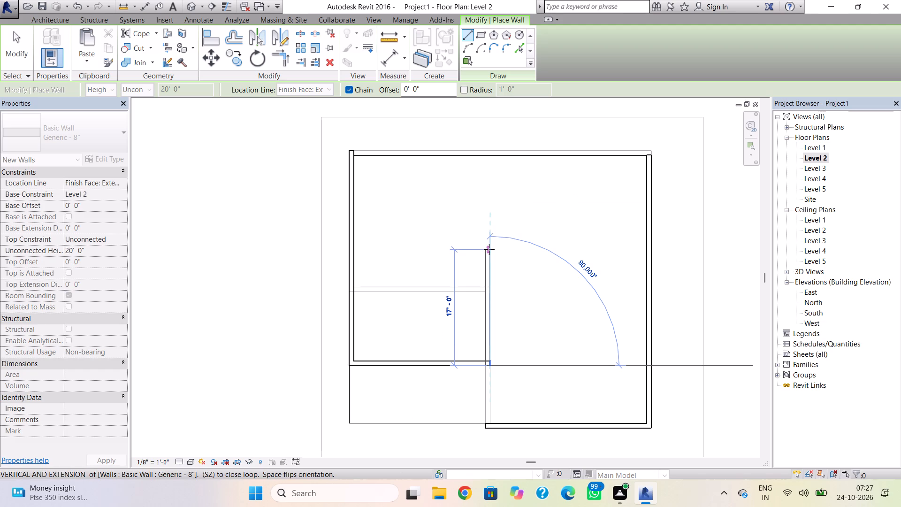
{"action": "left_click", "coordinate": [356, 253]}
{"action": "key", "text": "Escape"}
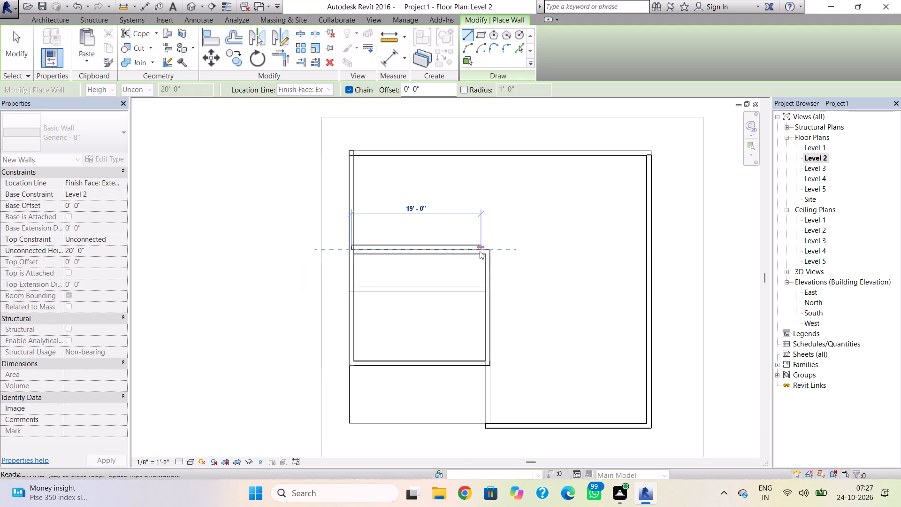
Draw the Level 2 north wall from the northwest corner to the east wall's outer face, about 43'-8" long.
{"action": "left_click", "coordinate": [353, 151]}
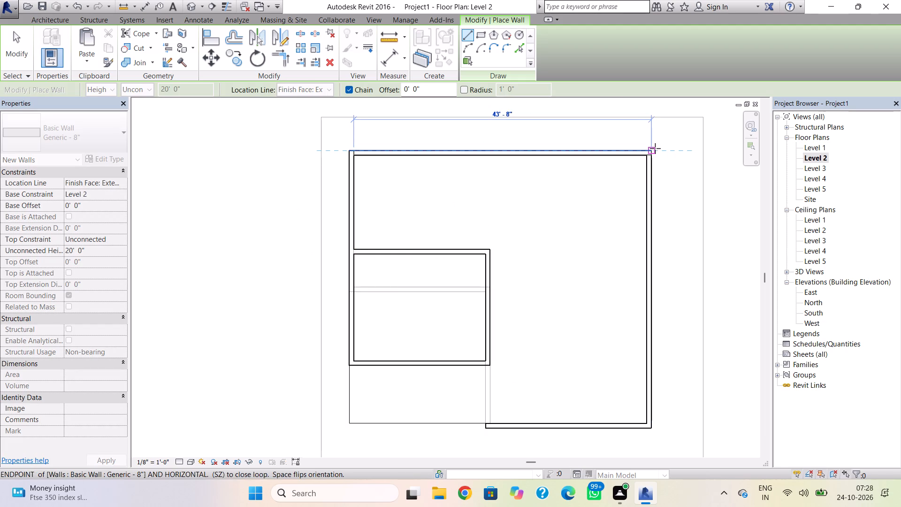
{"action": "scroll", "coordinate": [649, 158], "scroll_direction": "up", "scroll_amount": 5}
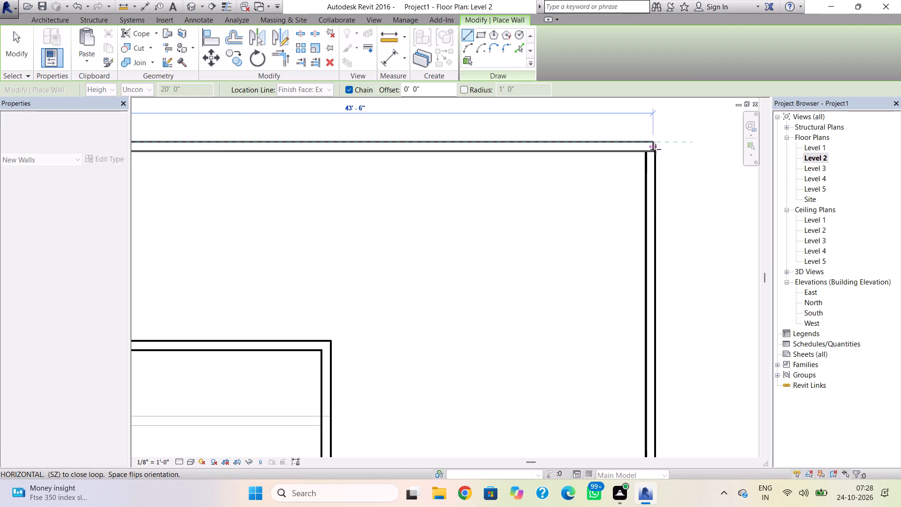
{"action": "scroll", "coordinate": [653, 149], "scroll_direction": "up", "scroll_amount": 7}
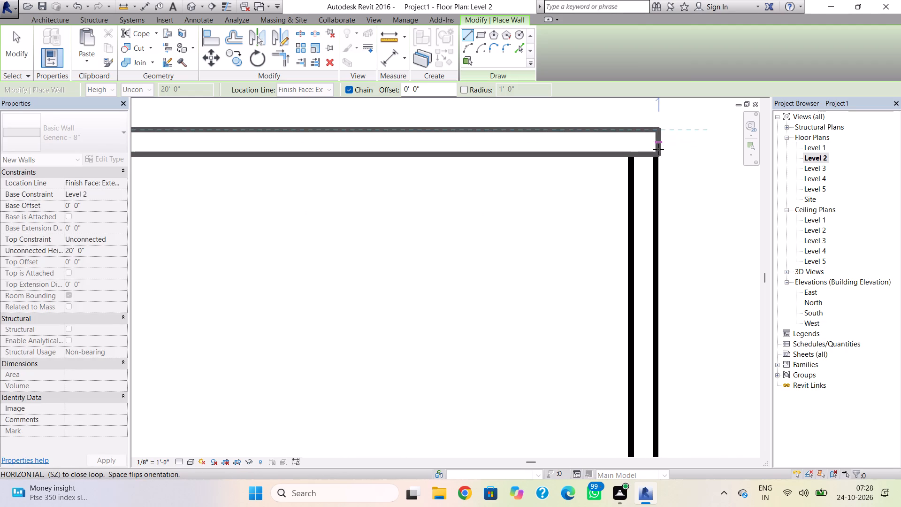
{"action": "scroll", "coordinate": [657, 151], "scroll_direction": "up", "scroll_amount": 9}
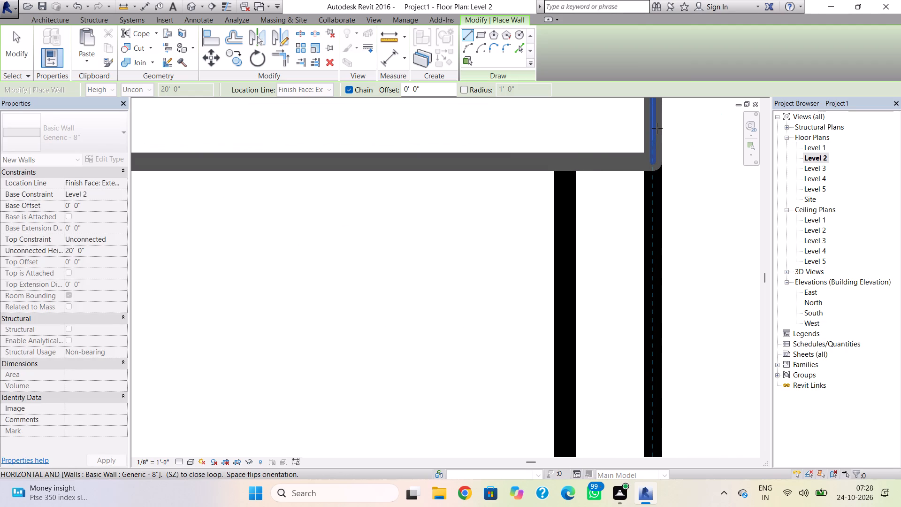
{"action": "left_click", "coordinate": [657, 128]}
{"action": "key", "text": "Escape"}
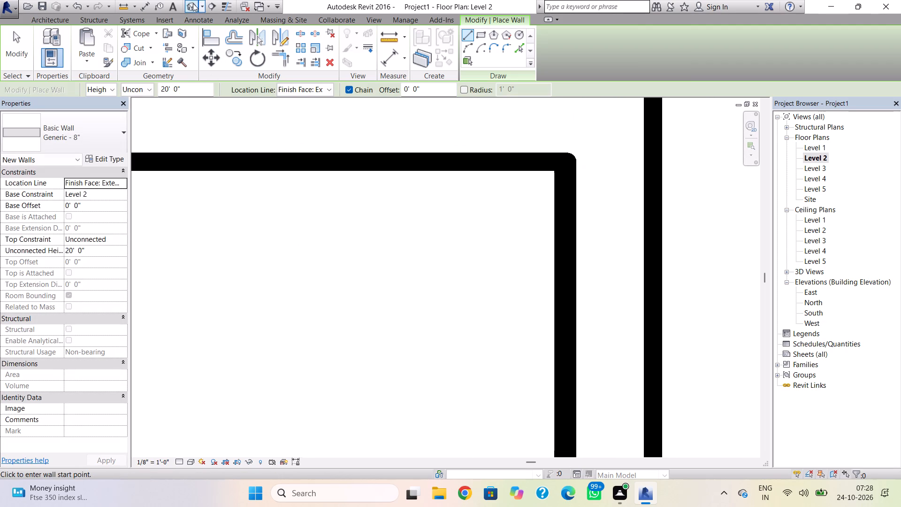
Switch the 3D view's visual style to one that displays shaded surfaces, and end wall placement.
{"action": "left_click", "coordinate": [192, 2]}
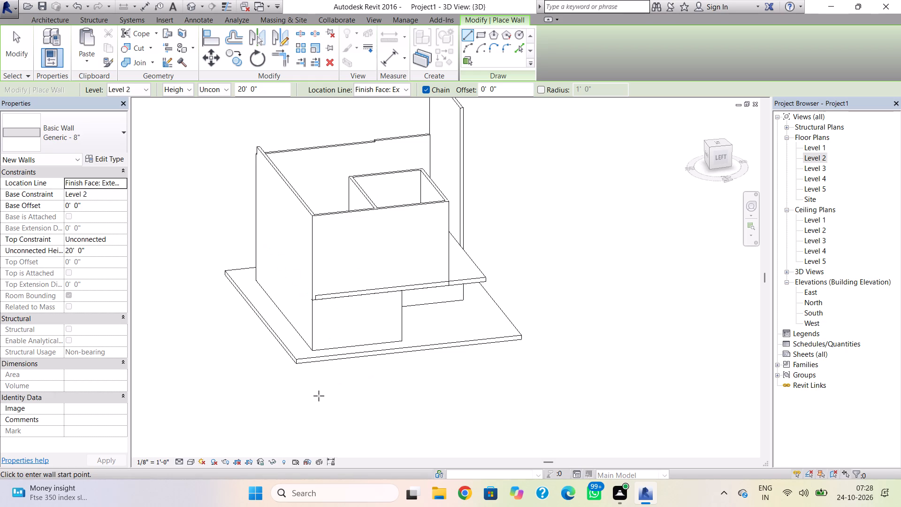
{"action": "left_click_drag", "start_coordinate": [189, 466], "coordinate": [195, 466]}
{"action": "left_click", "coordinate": [206, 439]}
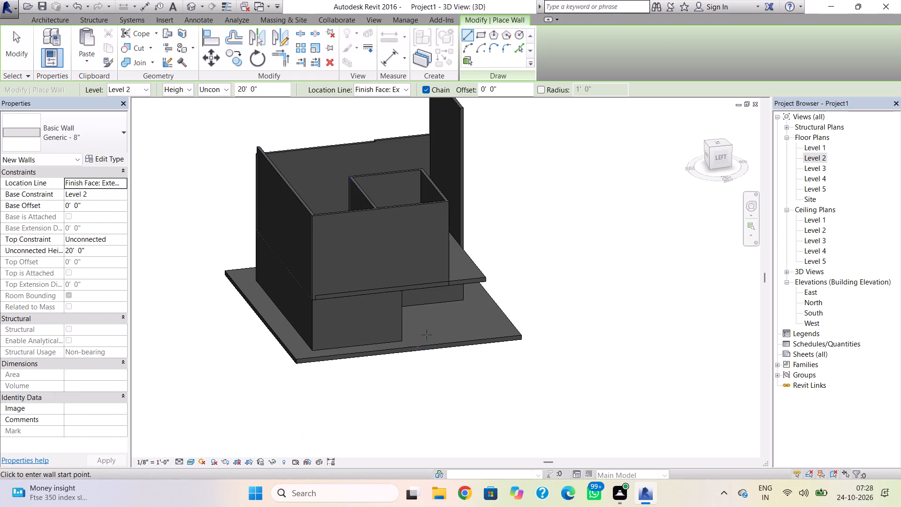
{"action": "key", "text": "Escape"}
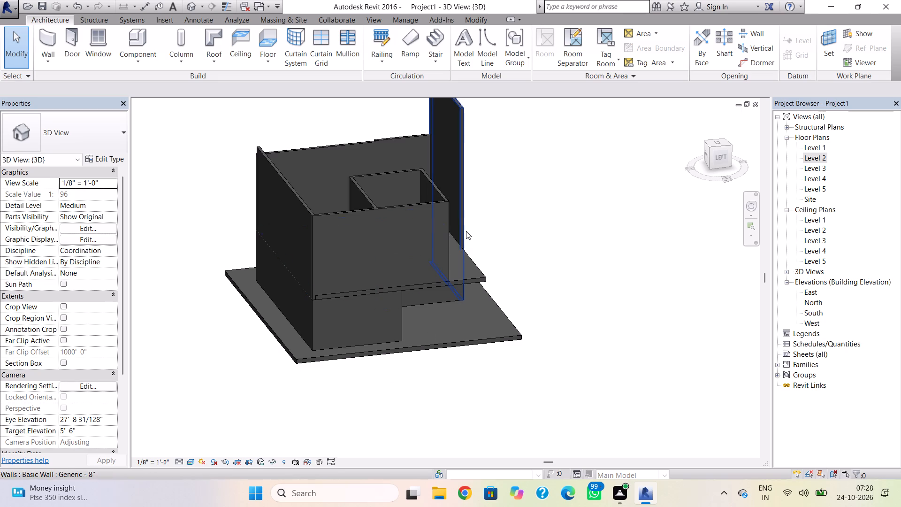
Open the Level 2 floor plan and bring the whole building outline into view.
{"action": "double_click", "coordinate": [817, 155]}
{"action": "scroll", "coordinate": [662, 277], "scroll_direction": "down", "scroll_amount": 6}
{"action": "scroll", "coordinate": [618, 340], "scroll_direction": "down", "scroll_amount": 4}
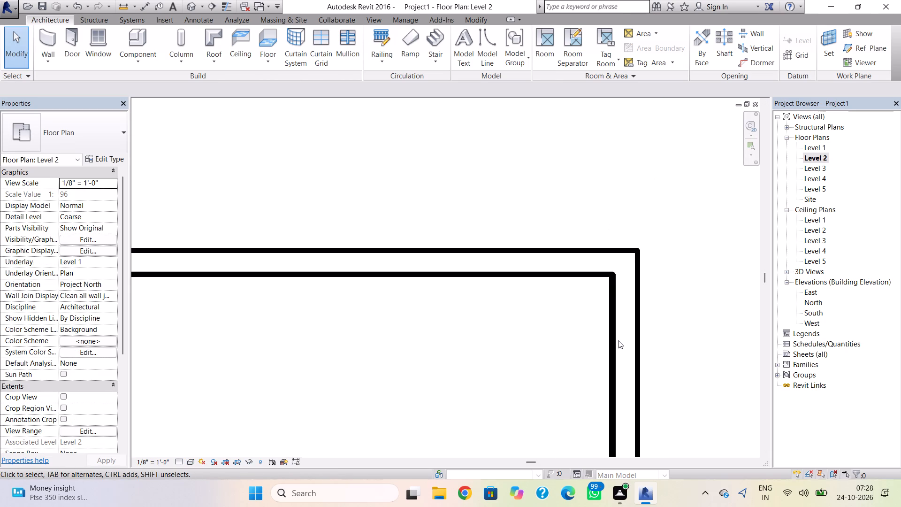
{"action": "scroll", "coordinate": [618, 341], "scroll_direction": "down", "scroll_amount": 3}
{"action": "middle_click", "coordinate": [624, 331]}
{"action": "scroll", "coordinate": [624, 331], "scroll_direction": "down", "scroll_amount": 8}
{"action": "middle_click_drag", "start_coordinate": [633, 349], "coordinate": [632, 320]}
{"action": "scroll", "coordinate": [635, 334], "scroll_direction": "down", "scroll_amount": 4}
{"action": "middle_click_drag", "start_coordinate": [635, 327], "coordinate": [630, 285]}
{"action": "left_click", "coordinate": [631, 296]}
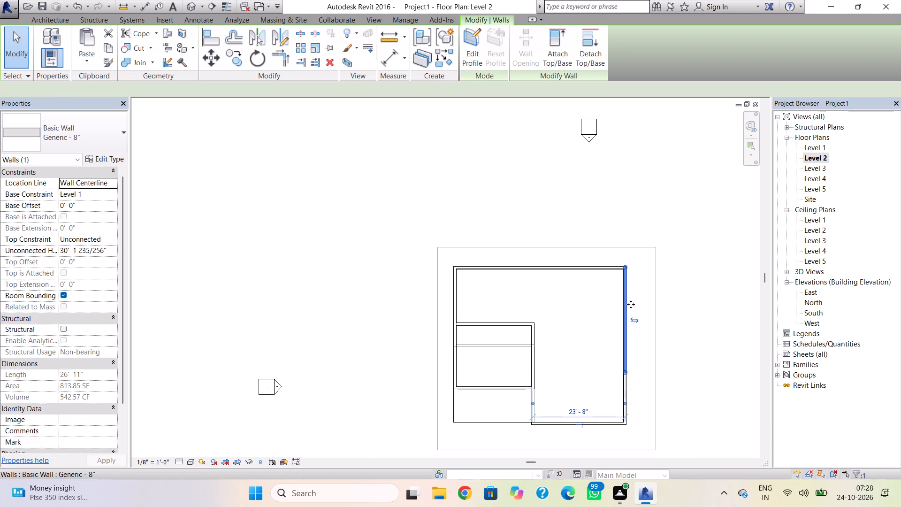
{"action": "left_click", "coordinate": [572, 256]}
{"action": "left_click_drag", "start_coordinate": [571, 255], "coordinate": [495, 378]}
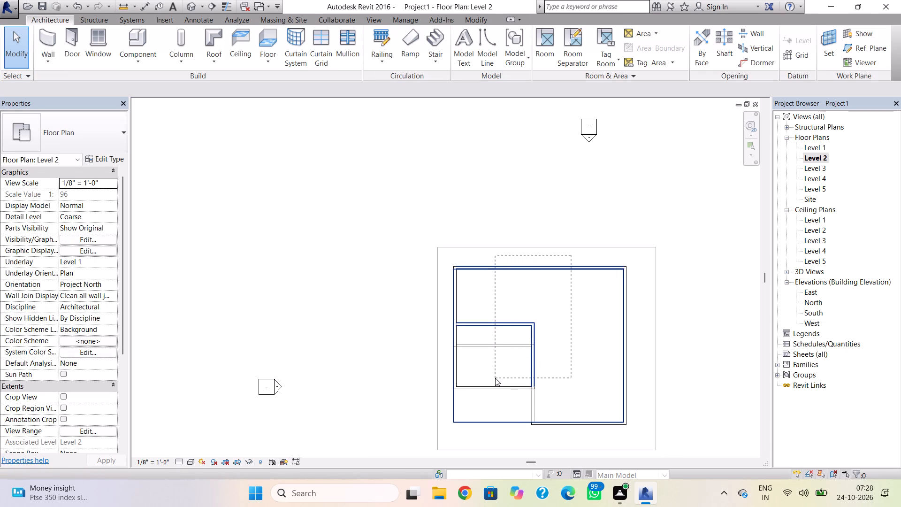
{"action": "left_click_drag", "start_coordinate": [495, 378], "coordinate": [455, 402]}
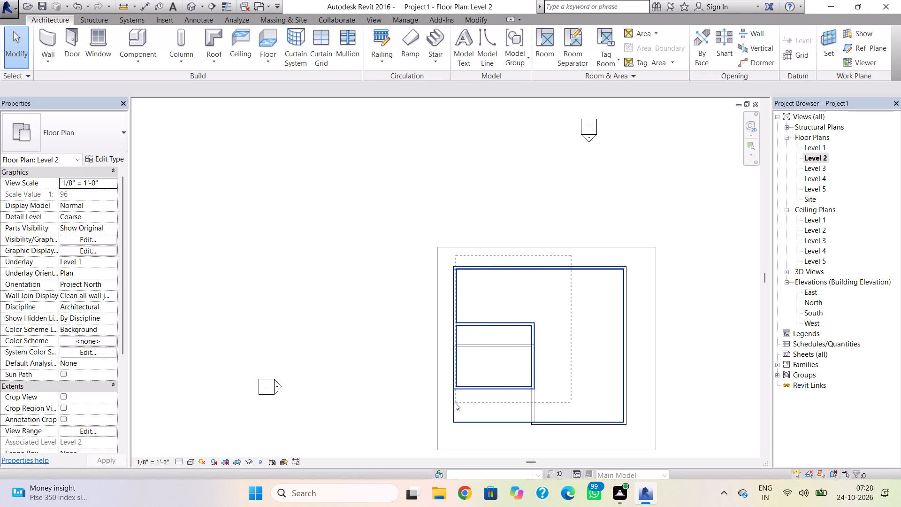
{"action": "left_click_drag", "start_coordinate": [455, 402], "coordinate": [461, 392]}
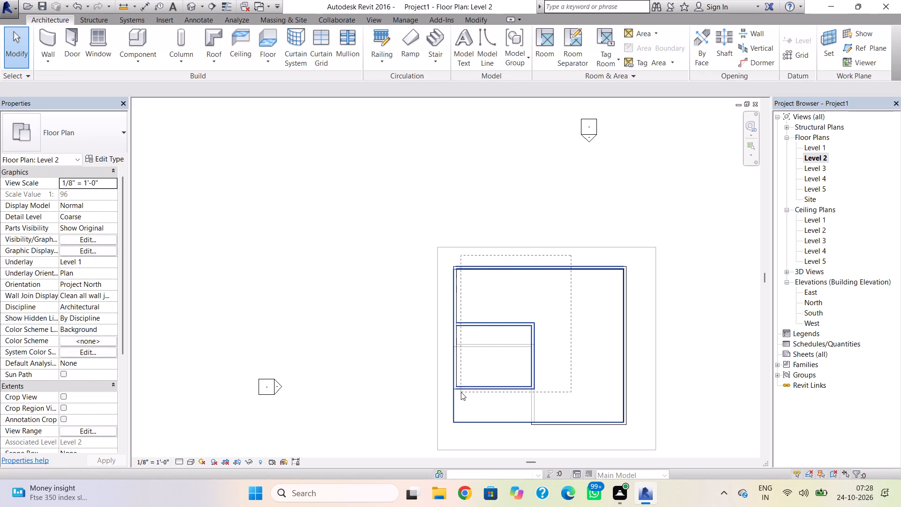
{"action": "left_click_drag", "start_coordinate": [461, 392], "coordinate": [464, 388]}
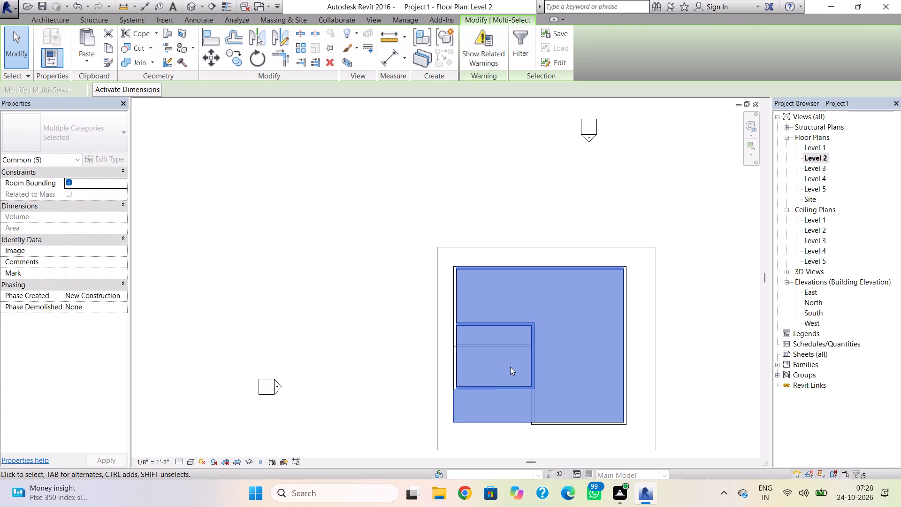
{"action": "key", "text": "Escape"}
Set the unconnected height of the Level 2 west wall to 12'.
{"action": "left_click", "coordinate": [507, 386]}
{"action": "left_click", "coordinate": [450, 358]}
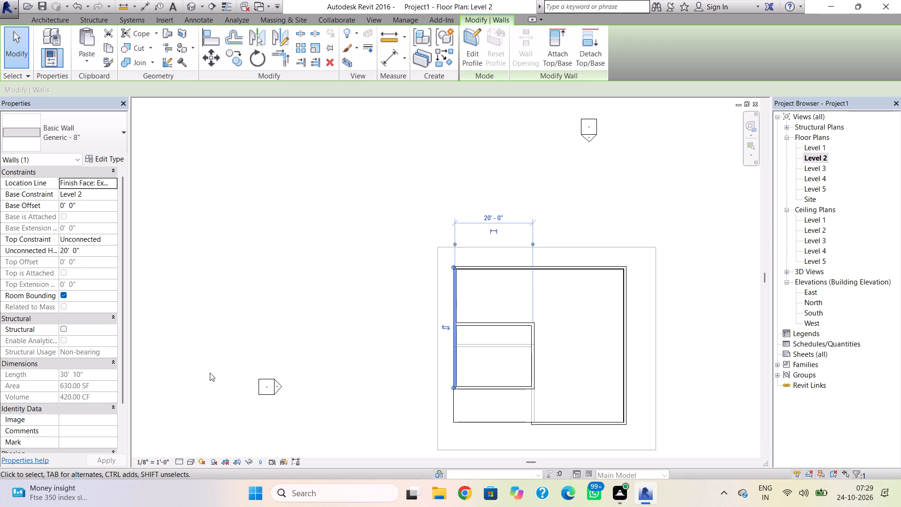
{"action": "left_click", "coordinate": [103, 254]}
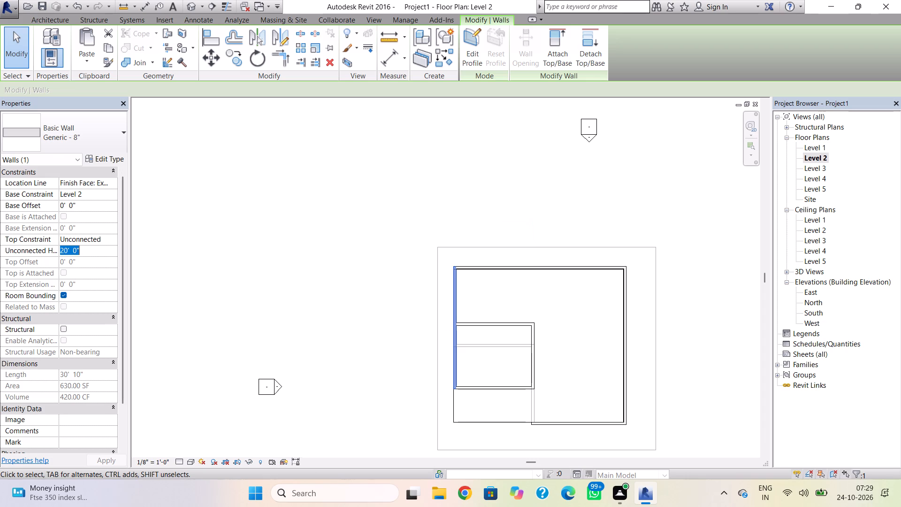
{"action": "key", "text": "BackSpace"}
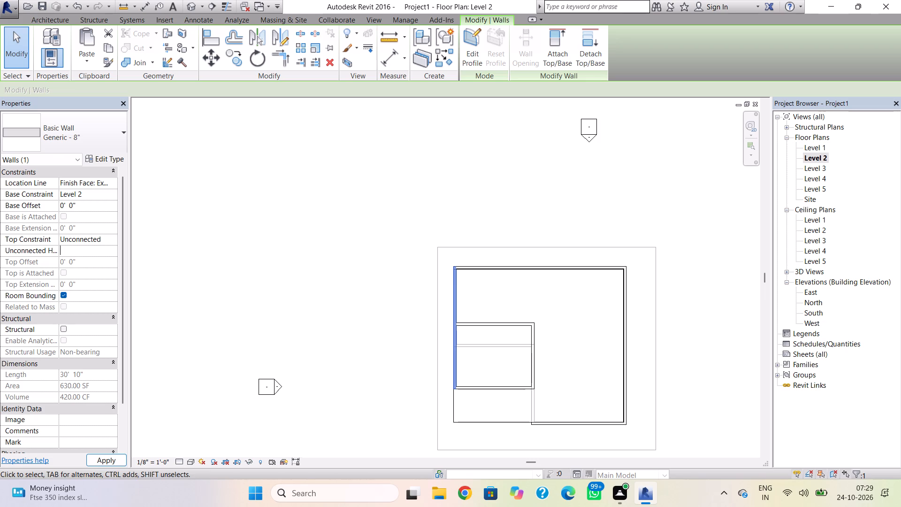
{"action": "key", "text": "2"}
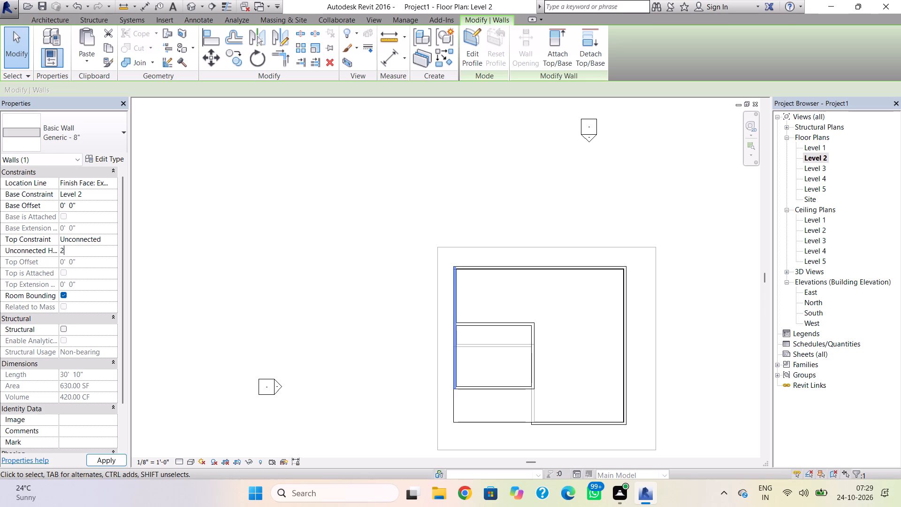
{"action": "key", "text": "Left"}
{"action": "key", "text": "1"}
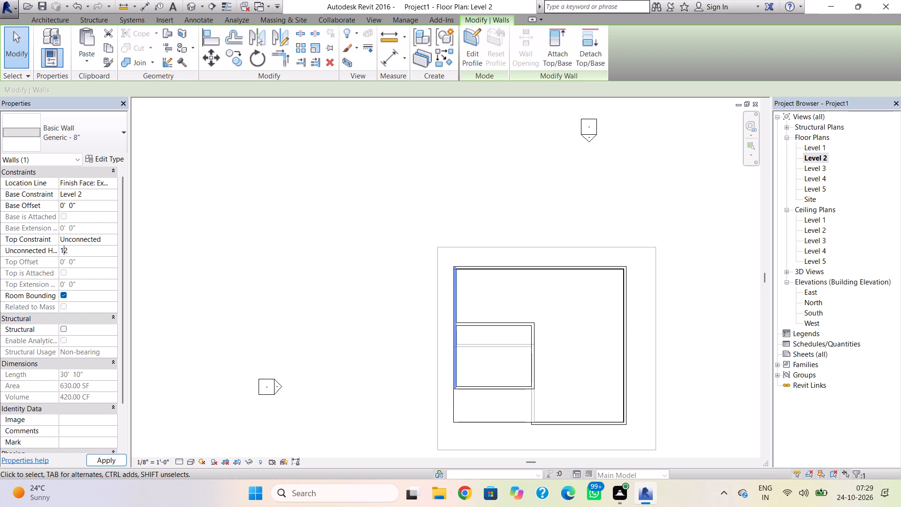
{"action": "key", "text": "Right"}
{"action": "key", "text": "apostrophe"}
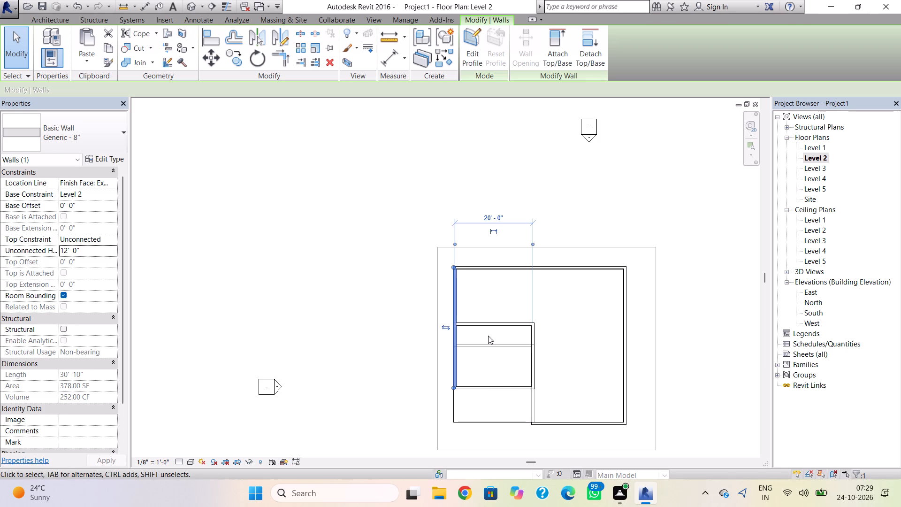
Set the unconnected height of the enclosed room's south, east and north walls and the Level 2 north wall to 12'.
{"action": "left_click", "coordinate": [501, 382]}
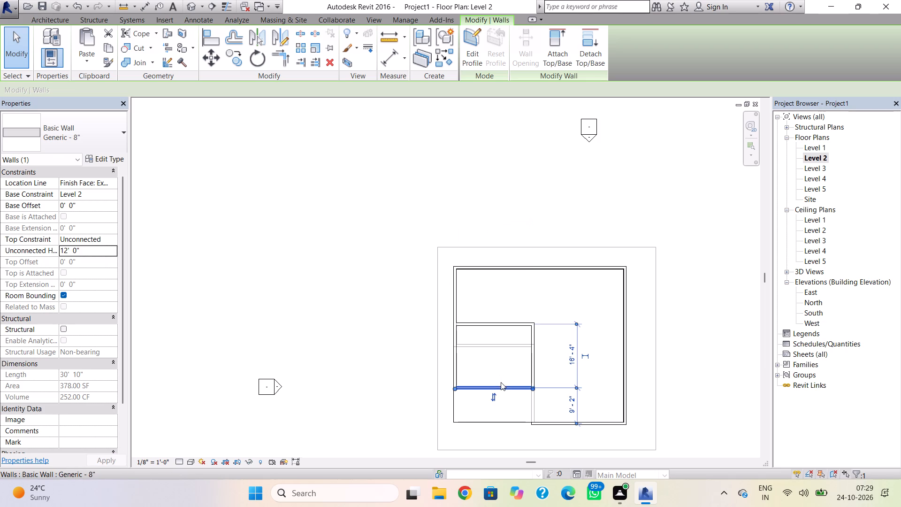
{"action": "left_click", "coordinate": [531, 379], "text": "ctrl"}
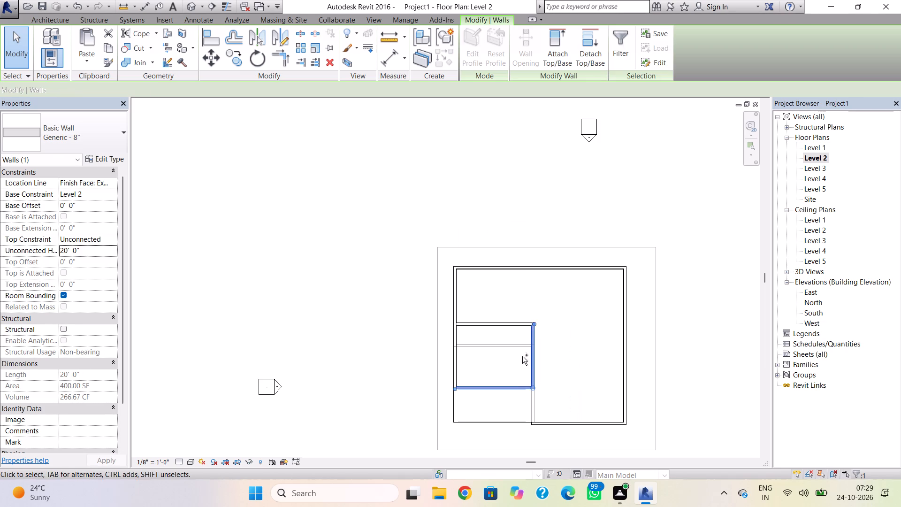
{"action": "left_click", "coordinate": [513, 326], "text": "ctrl"}
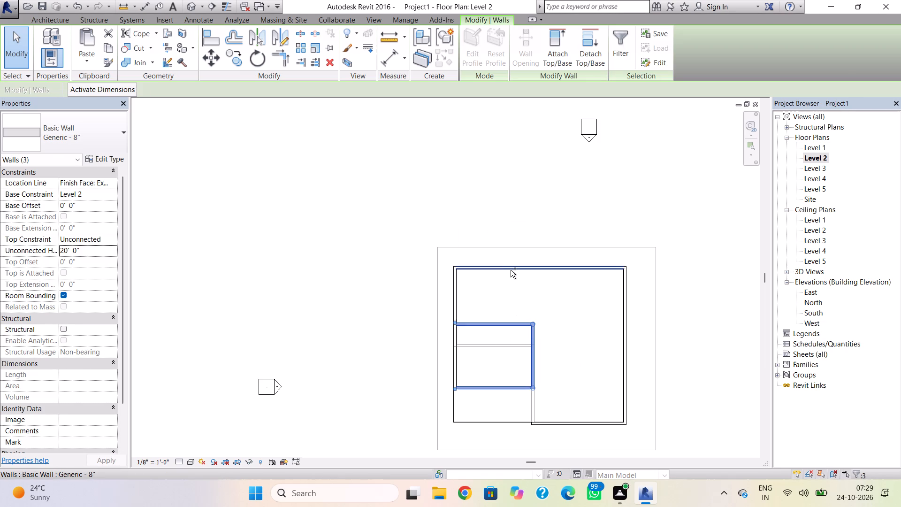
{"action": "left_click", "coordinate": [511, 270], "text": "ctrl"}
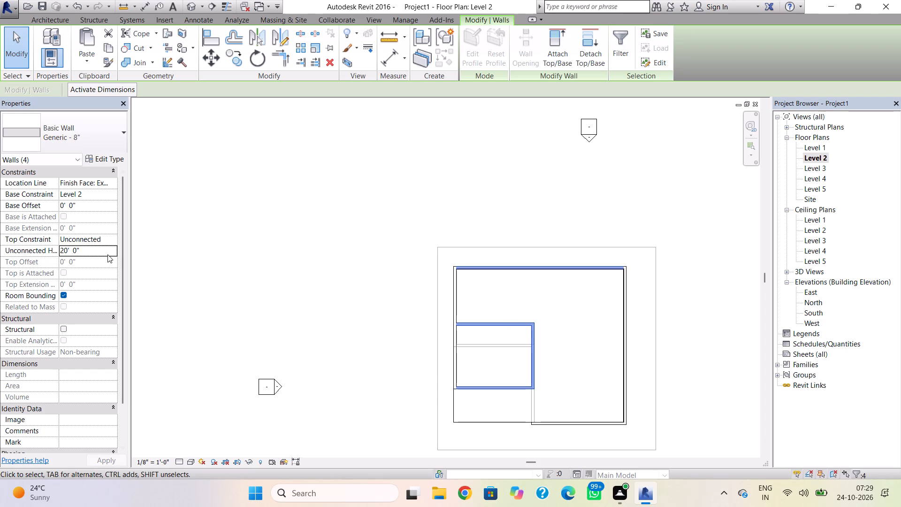
{"action": "left_click", "coordinate": [107, 252]}
{"action": "type", "text": "12'"}
{"action": "key", "text": "Return"}
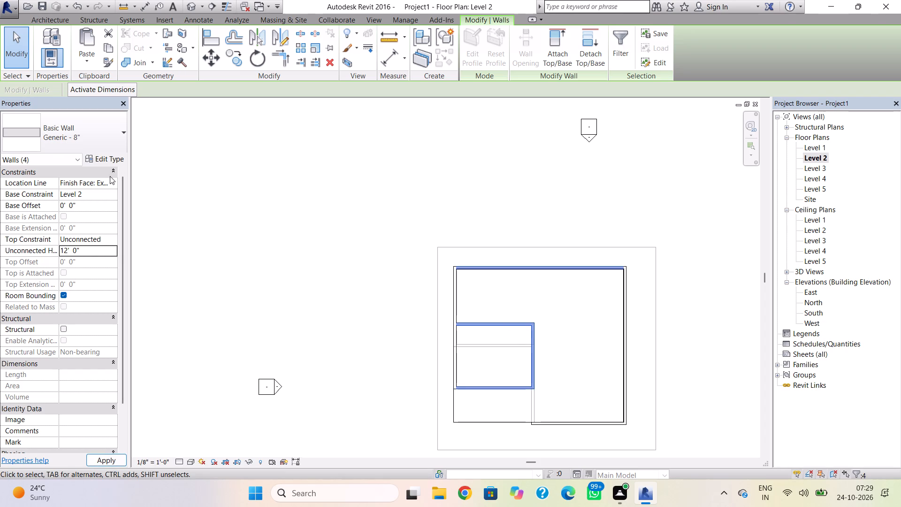
In the 3D view, copy the Generic - 12" roof at Level 2 and paste it aligned to Level 3.
{"action": "left_click", "coordinate": [192, 8]}
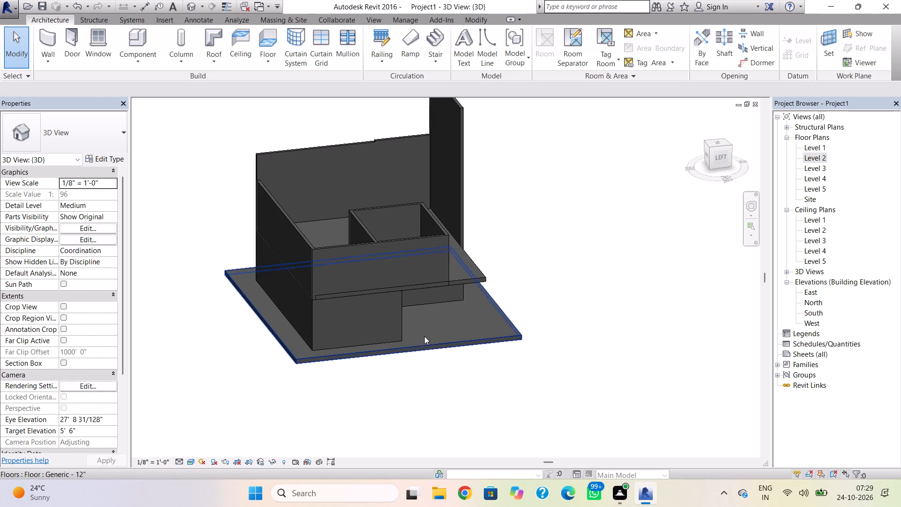
{"action": "right_click_drag", "start_coordinate": [444, 311], "coordinate": [321, 290], "text": "shift"}
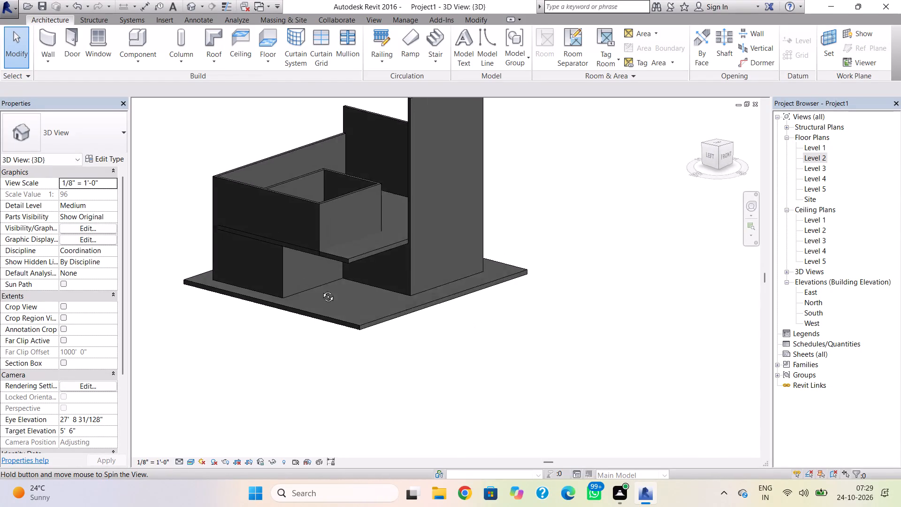
{"action": "right_click_drag", "start_coordinate": [321, 290], "coordinate": [304, 277], "text": "shift"}
{"action": "left_click", "coordinate": [316, 243]}
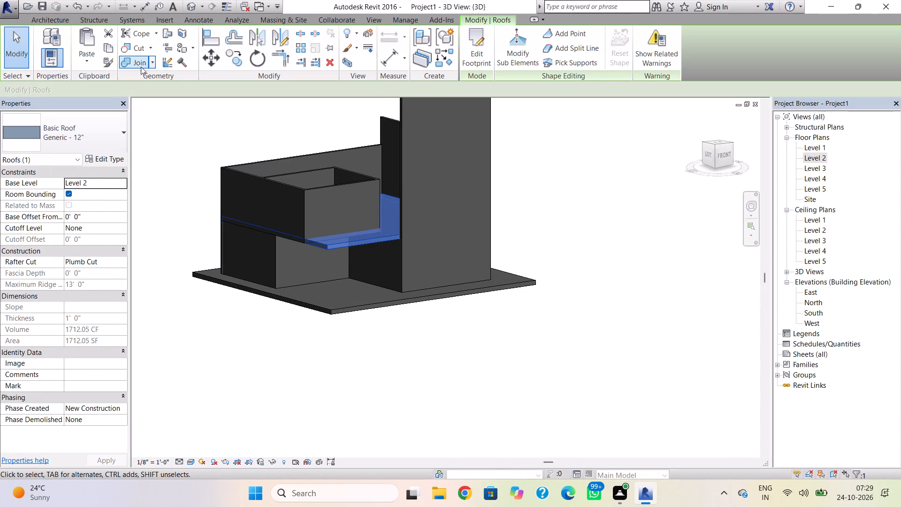
{"action": "left_click", "coordinate": [112, 52]}
{"action": "left_click", "coordinate": [97, 60]}
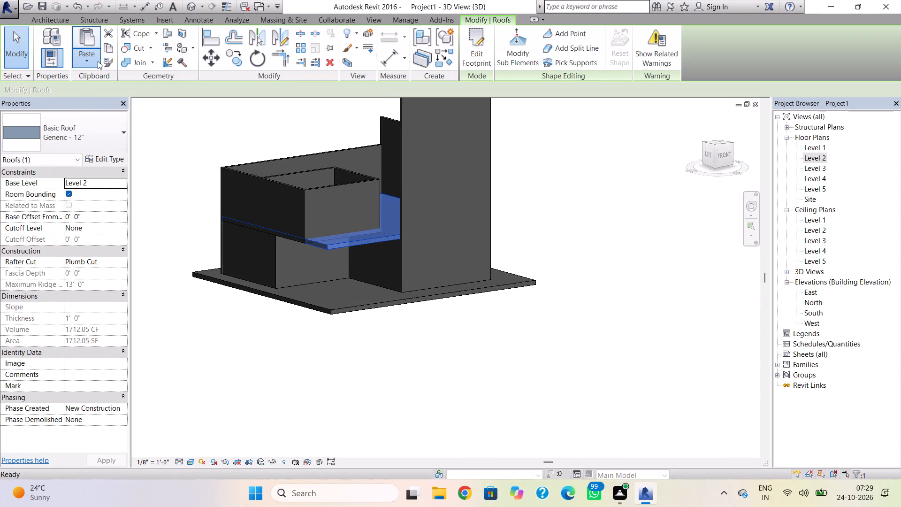
{"action": "left_click", "coordinate": [175, 108]}
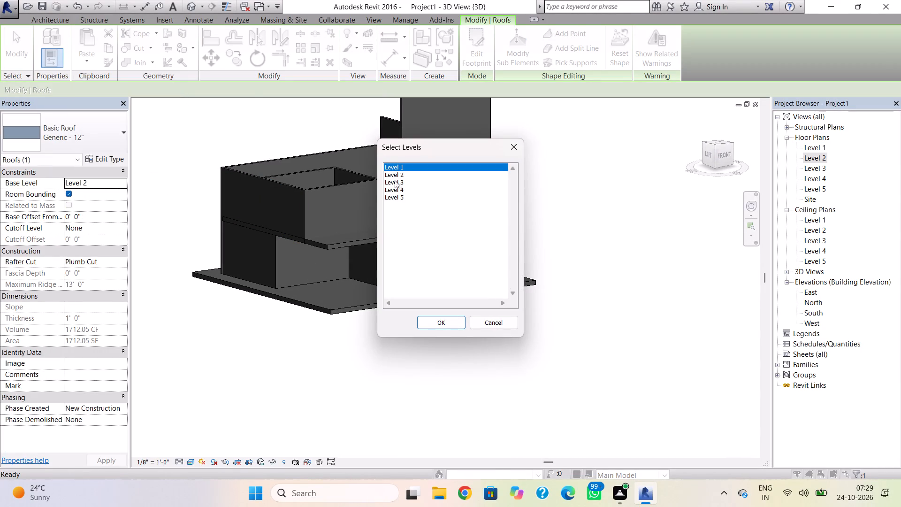
{"action": "left_click", "coordinate": [397, 183]}
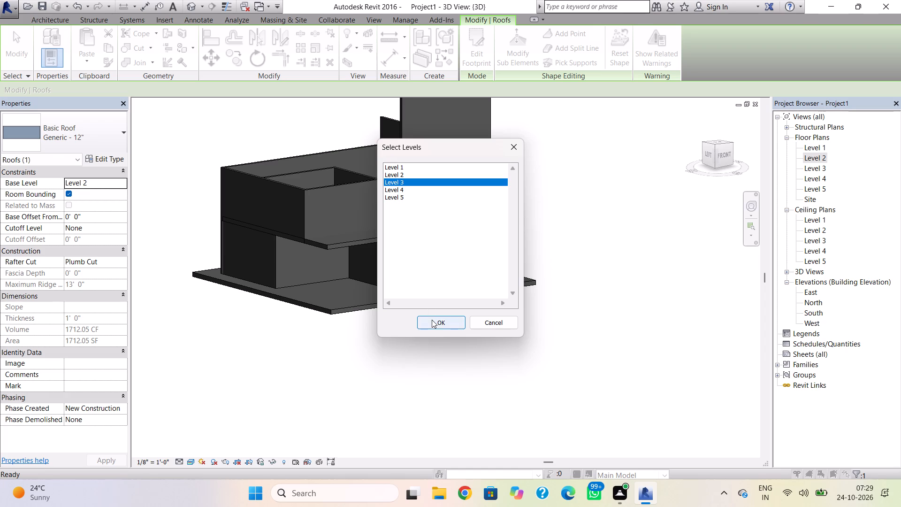
{"action": "left_click", "coordinate": [432, 320]}
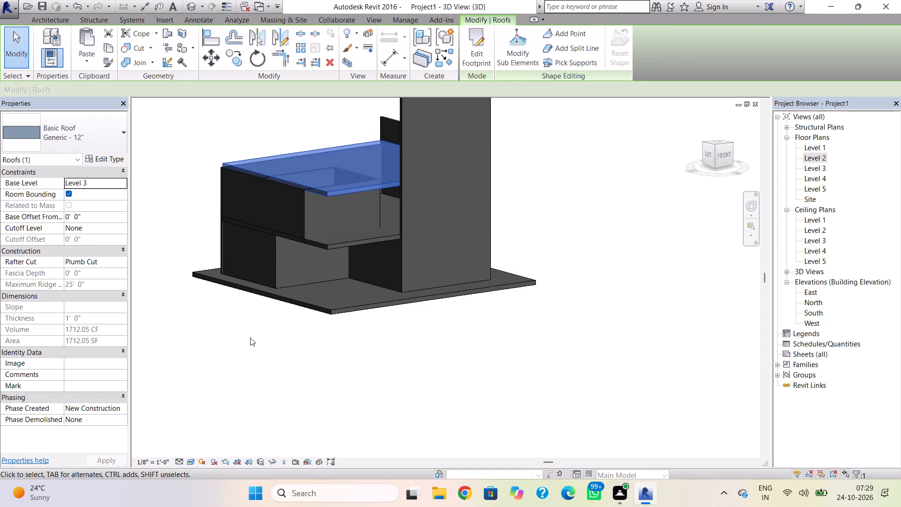
{"action": "key", "text": "Escape"}
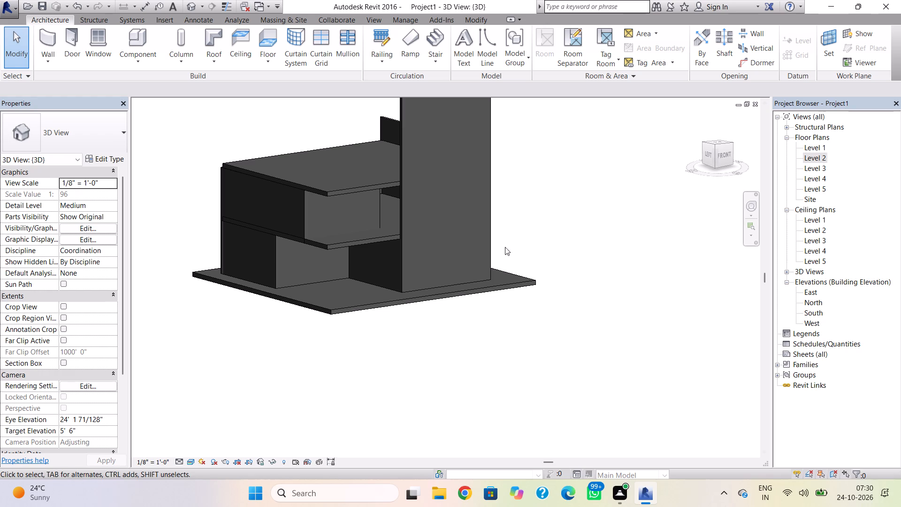
In the Level 2 plan, draw a Generic - 8" wall from the enclosed room's southeast corner south to the building's south wall.
{"action": "double_click", "coordinate": [812, 157]}
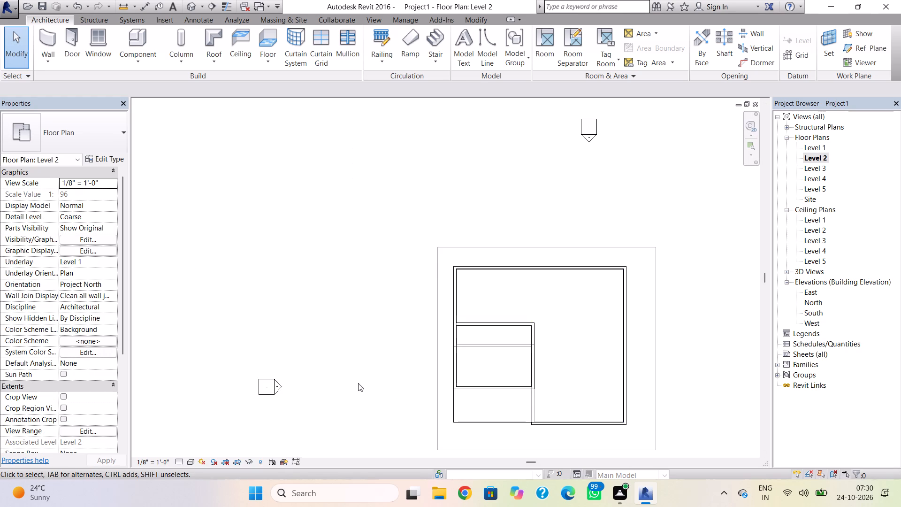
{"action": "left_click", "coordinate": [54, 44]}
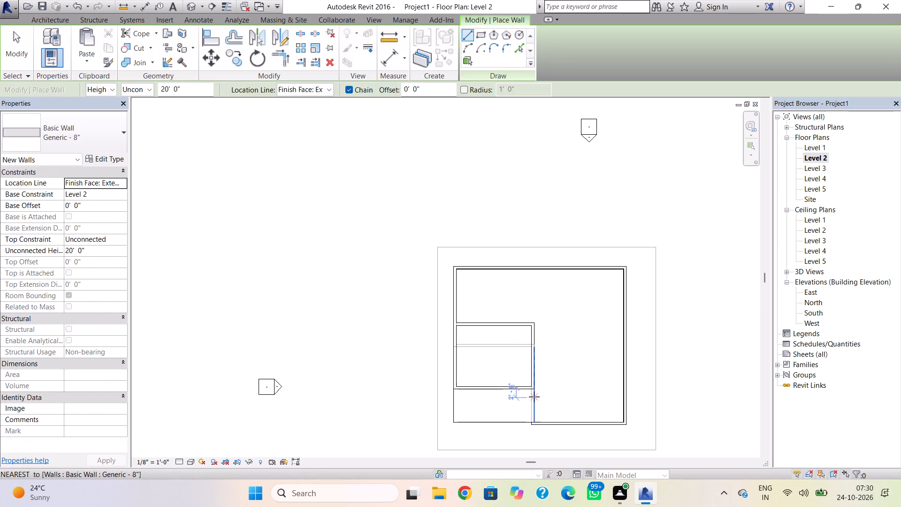
{"action": "scroll", "coordinate": [534, 397], "scroll_direction": "up", "scroll_amount": 6}
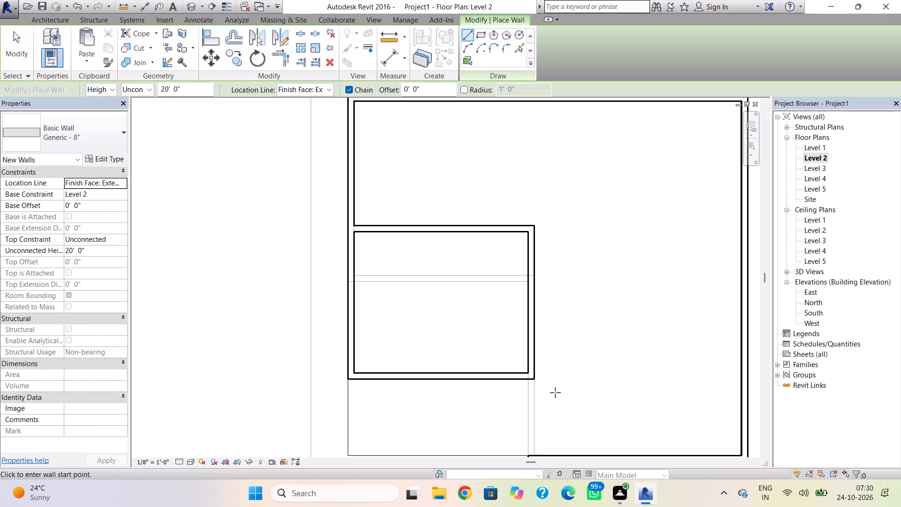
{"action": "left_click", "coordinate": [536, 378]}
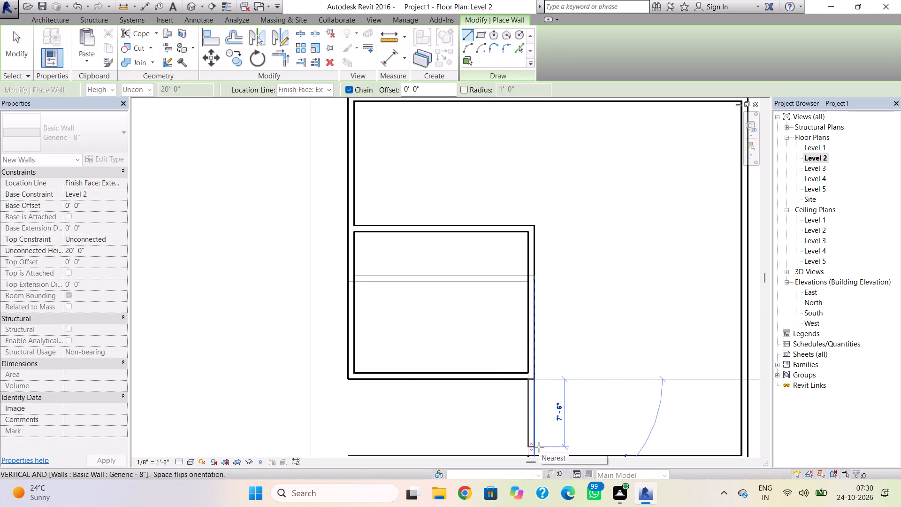
{"action": "left_click", "coordinate": [540, 452]}
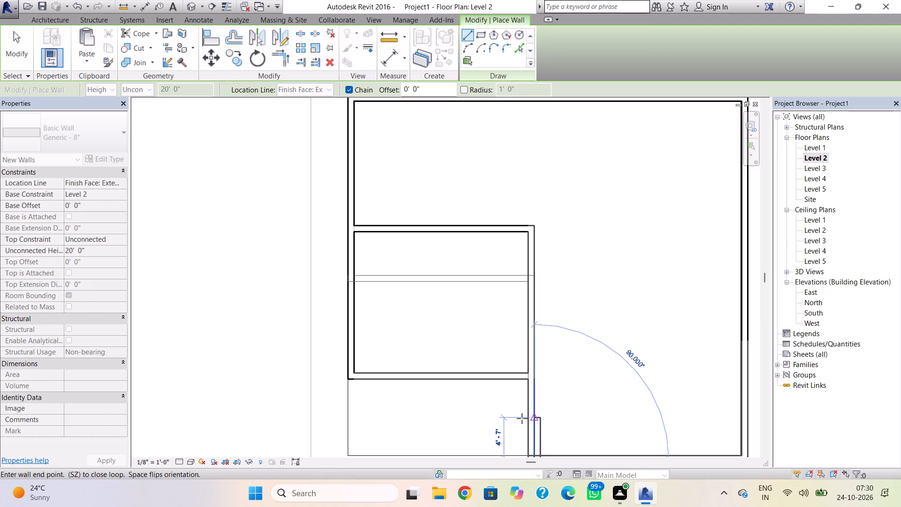
{"action": "key", "text": "Escape"}
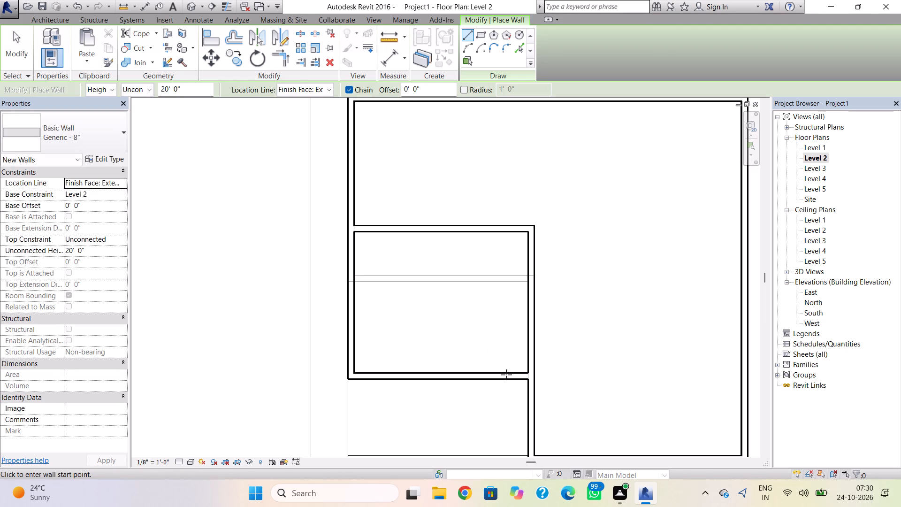
Draw a Generic - 8" wall about 23'-4" long from the enclosed room's northeast corner east to the building's east wall.
{"action": "scroll", "coordinate": [515, 360], "scroll_direction": "down", "scroll_amount": 2}
{"action": "middle_click_drag", "start_coordinate": [514, 296], "coordinate": [511, 345]}
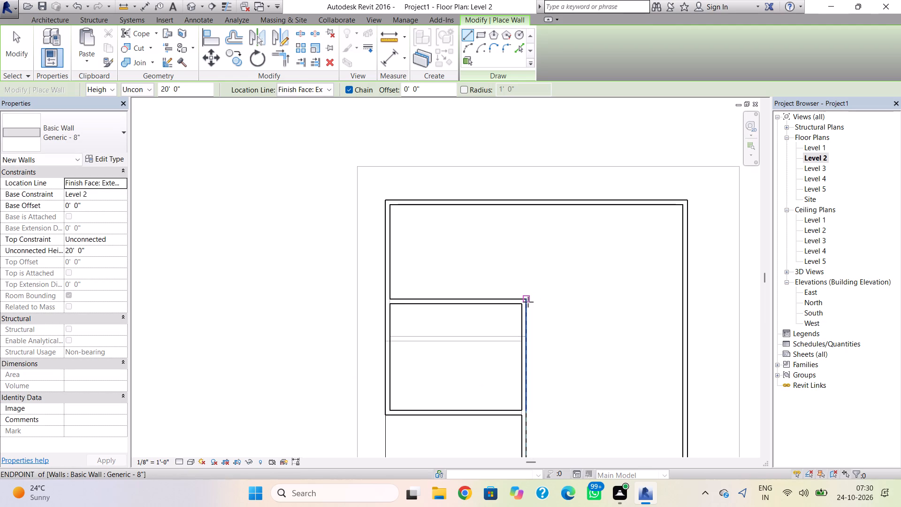
{"action": "left_click", "coordinate": [526, 305]}
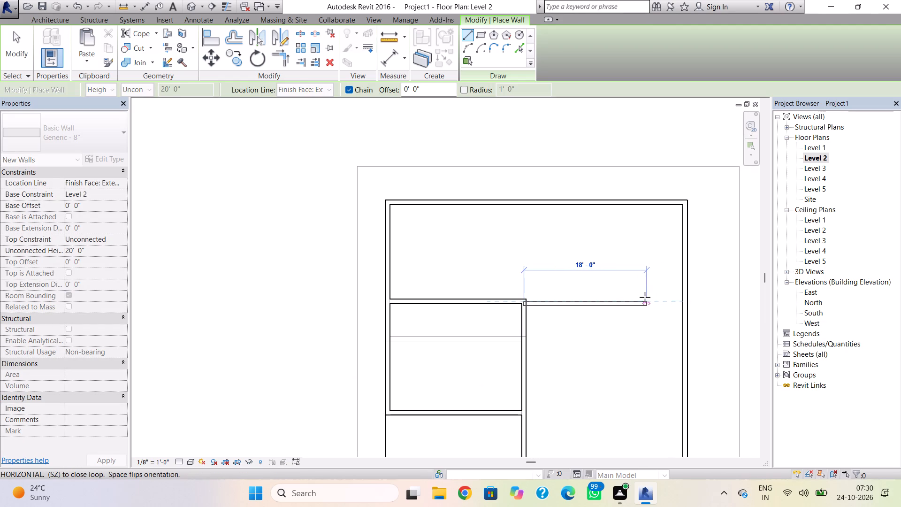
{"action": "key", "text": "Escape"}
{"action": "left_click", "coordinate": [527, 297]}
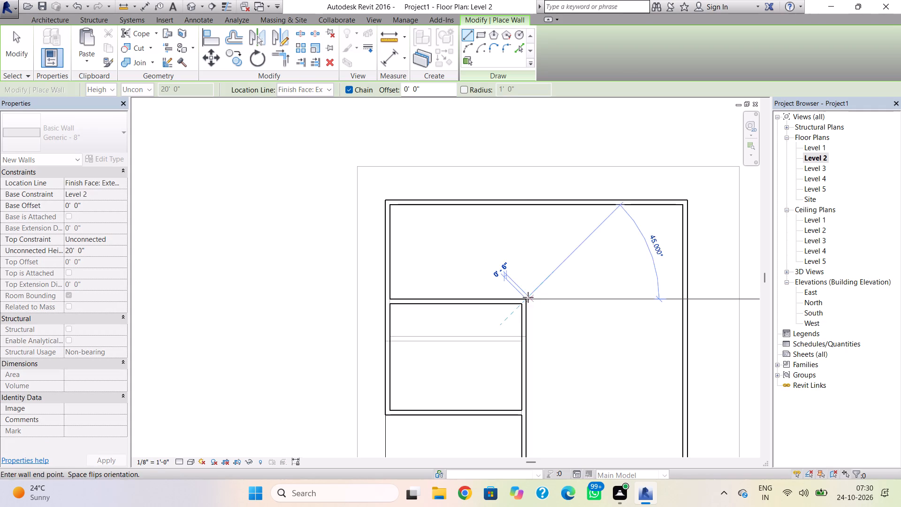
{"action": "scroll", "coordinate": [685, 295], "scroll_direction": "up", "scroll_amount": 4}
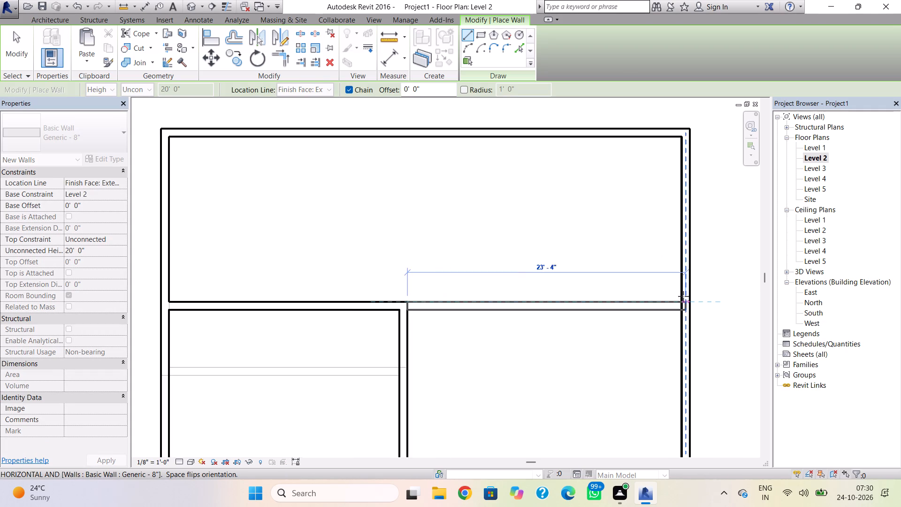
{"action": "scroll", "coordinate": [683, 297], "scroll_direction": "up", "scroll_amount": 4}
{"action": "left_click", "coordinate": [681, 300]}
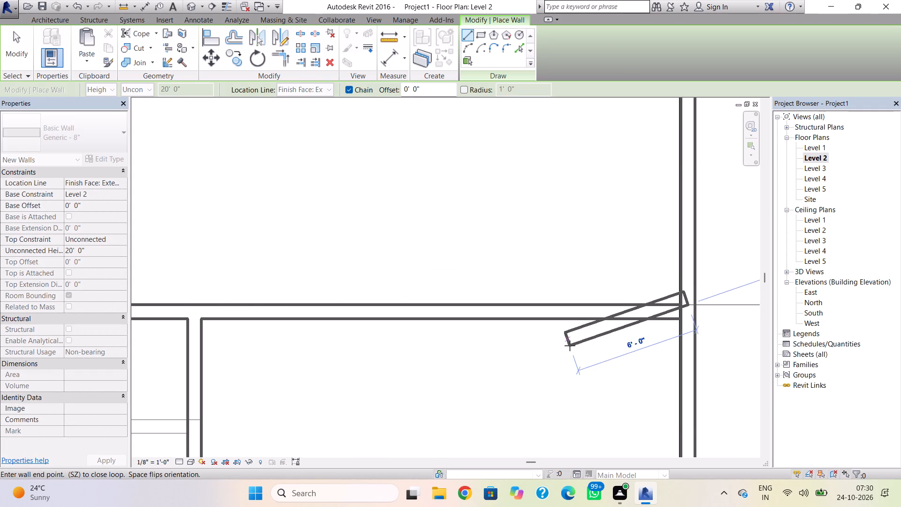
{"action": "key", "text": "Escape"}
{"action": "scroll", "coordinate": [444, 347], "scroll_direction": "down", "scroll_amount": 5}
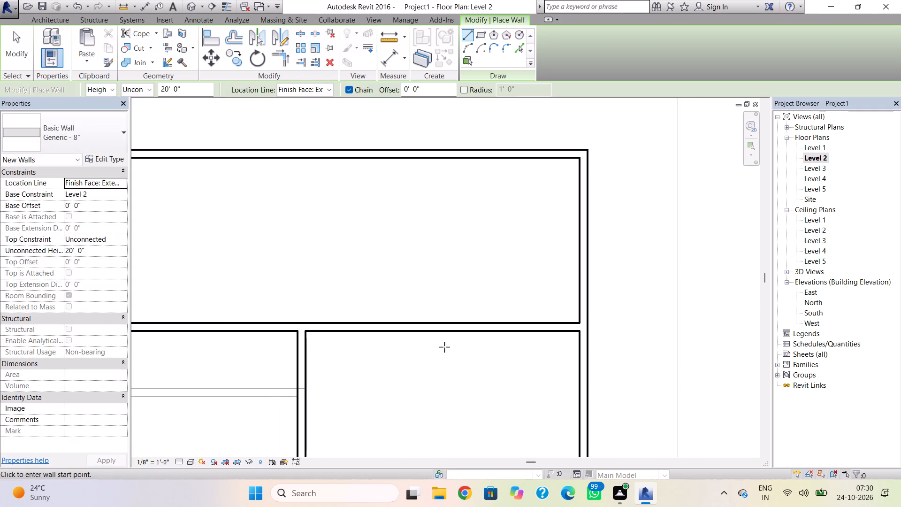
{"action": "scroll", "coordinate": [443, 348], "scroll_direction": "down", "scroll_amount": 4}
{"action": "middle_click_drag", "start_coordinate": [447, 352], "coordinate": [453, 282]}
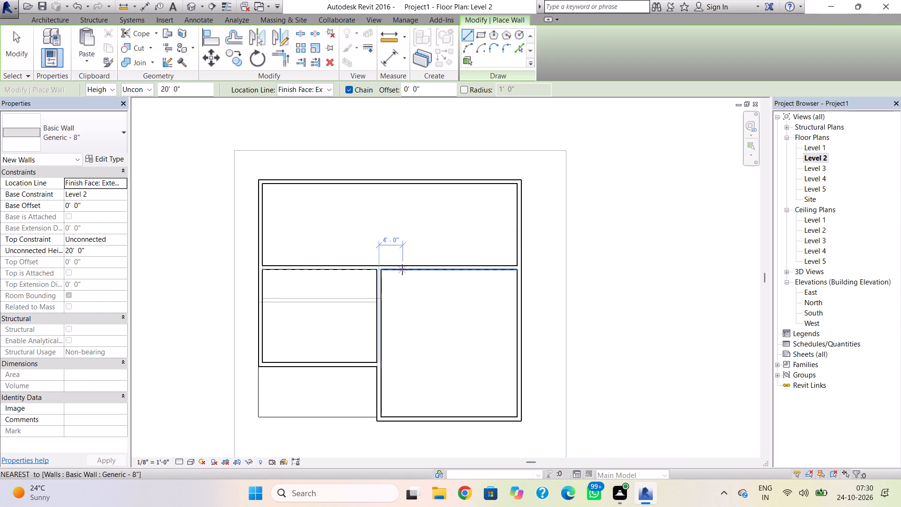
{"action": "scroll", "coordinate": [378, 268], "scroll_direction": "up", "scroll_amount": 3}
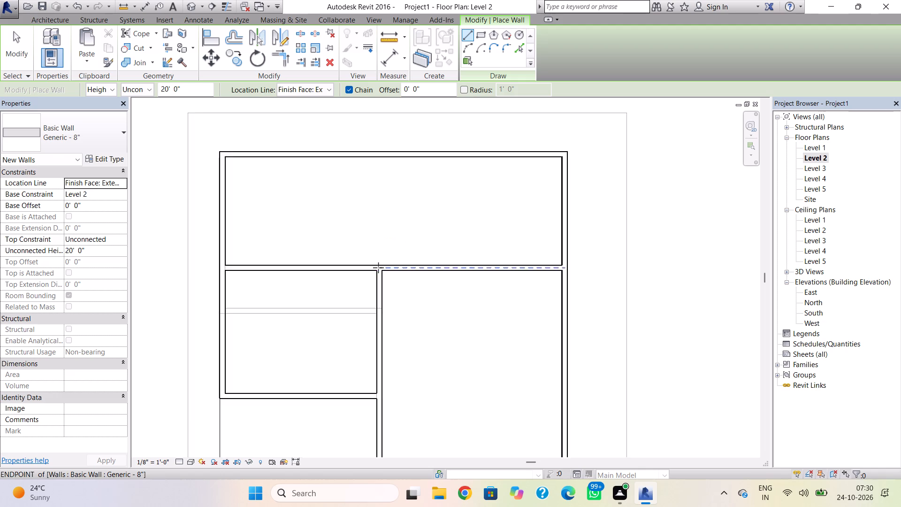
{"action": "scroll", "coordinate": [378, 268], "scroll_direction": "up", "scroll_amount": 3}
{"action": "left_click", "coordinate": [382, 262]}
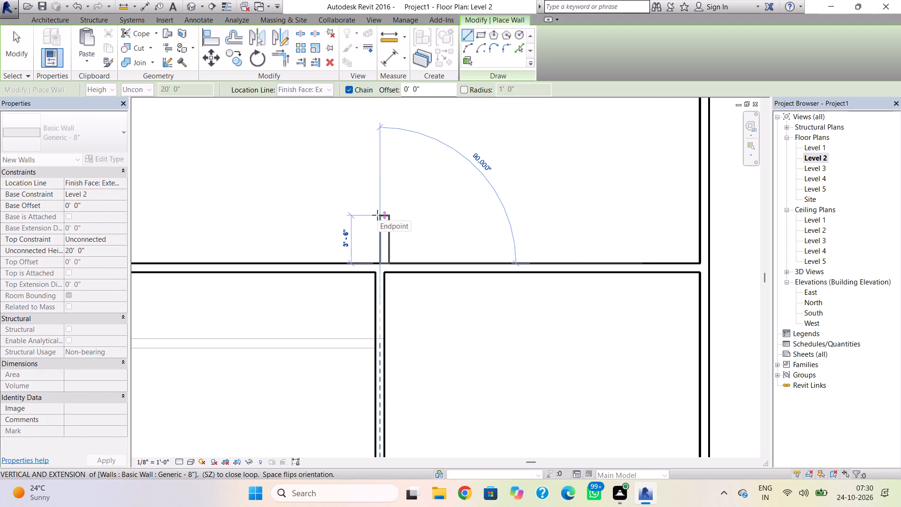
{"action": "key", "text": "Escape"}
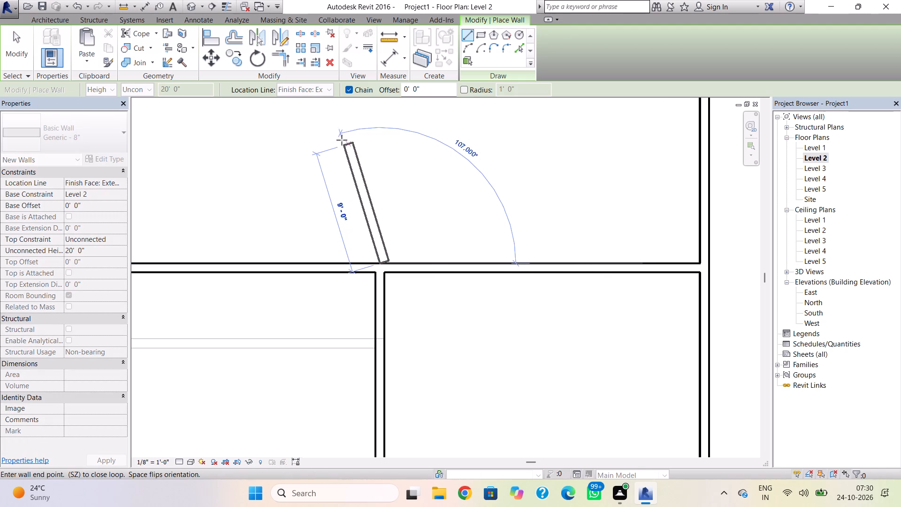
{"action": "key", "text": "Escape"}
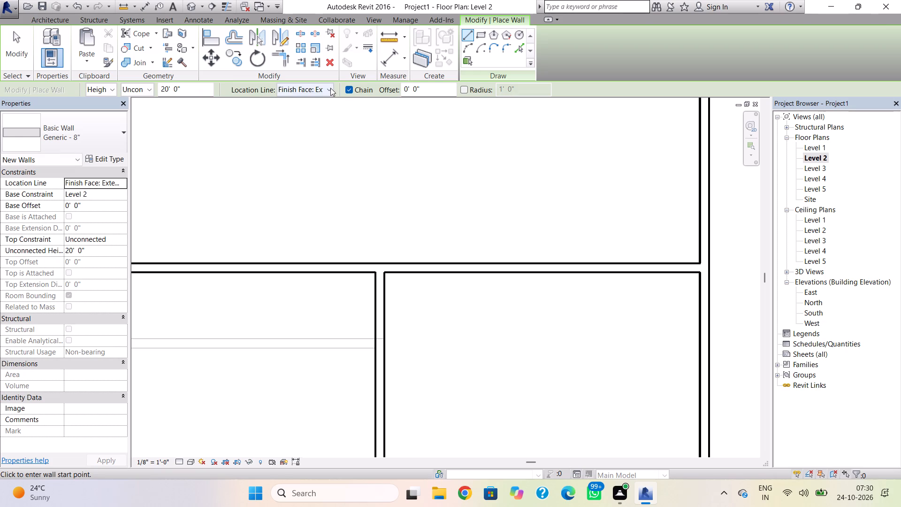
Set the location line for new walls to Wall Centerline.
{"action": "left_click", "coordinate": [330, 88]}
{"action": "left_click", "coordinate": [327, 101]}
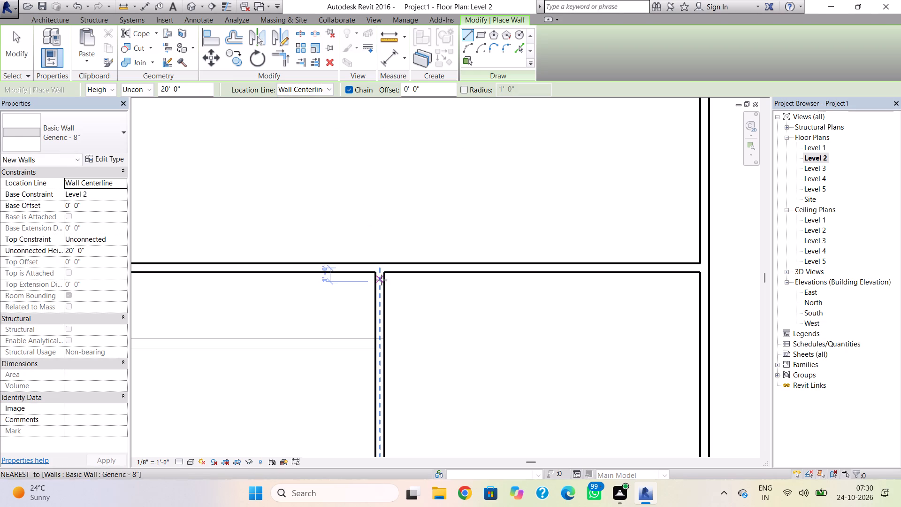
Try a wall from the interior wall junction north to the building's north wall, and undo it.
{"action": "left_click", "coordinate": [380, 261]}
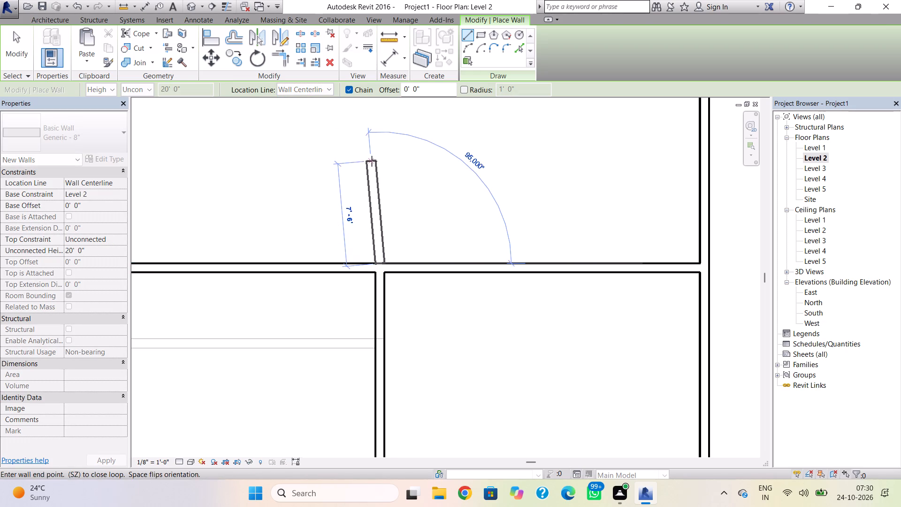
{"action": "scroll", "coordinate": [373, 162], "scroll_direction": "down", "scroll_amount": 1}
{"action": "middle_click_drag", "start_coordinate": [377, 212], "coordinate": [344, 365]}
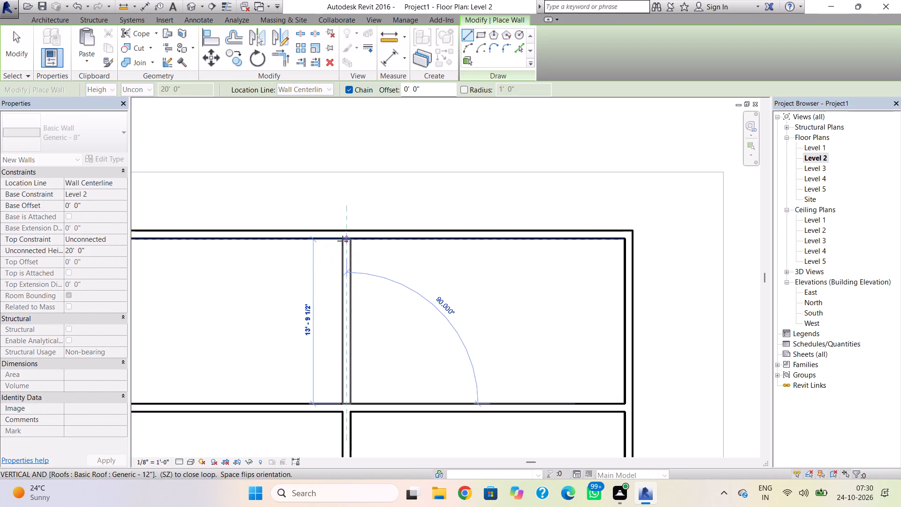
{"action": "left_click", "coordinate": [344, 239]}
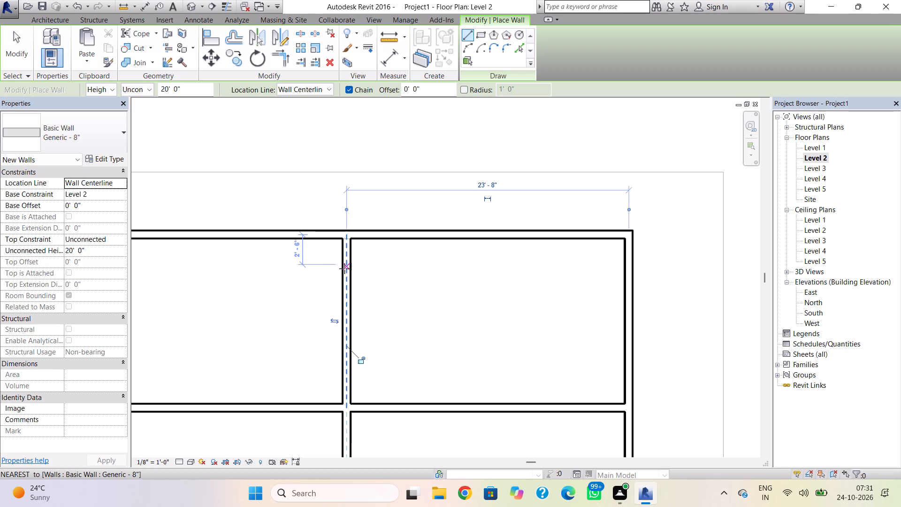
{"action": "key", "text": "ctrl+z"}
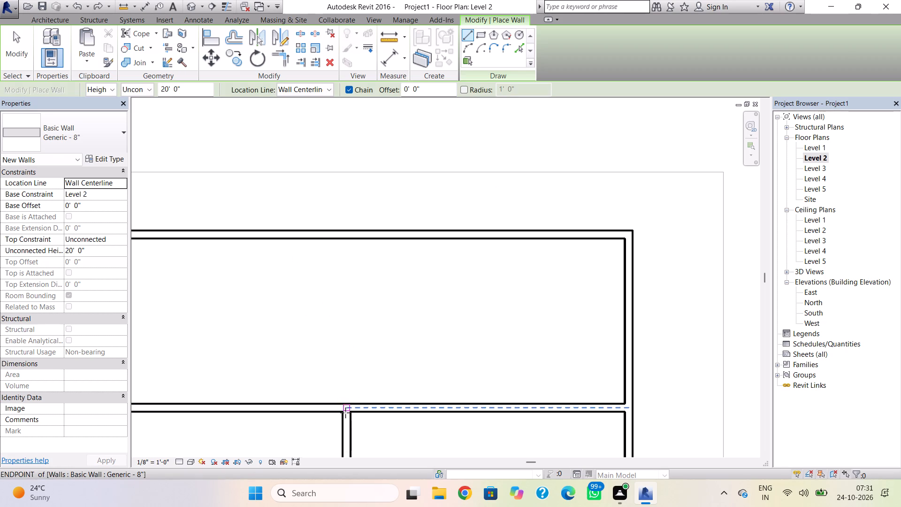
Draw a Generic - 8" wall about 13'-9 1/2" long from the interior wall junction north to the building's north wall.
{"action": "scroll", "coordinate": [347, 414], "scroll_direction": "up", "scroll_amount": 7}
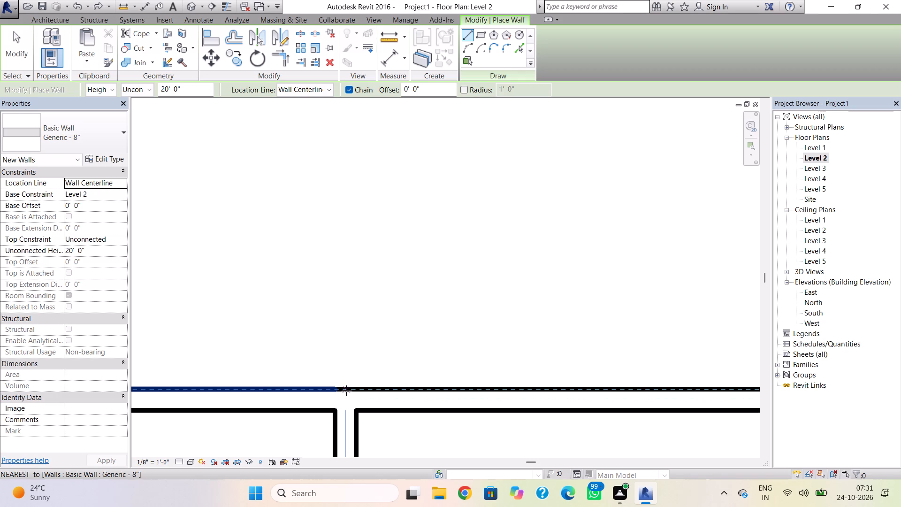
{"action": "left_click", "coordinate": [346, 388]}
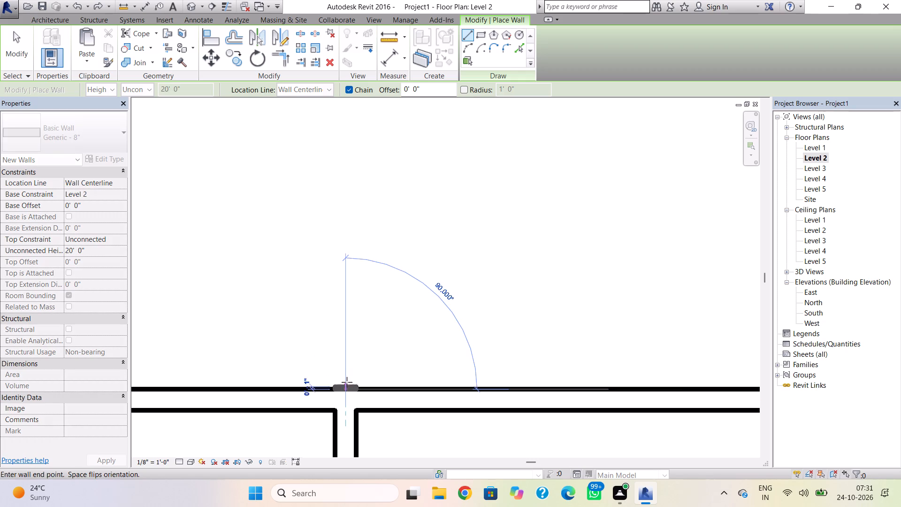
{"action": "scroll", "coordinate": [359, 192], "scroll_direction": "down", "scroll_amount": 3}
{"action": "middle_click_drag", "start_coordinate": [355, 217], "coordinate": [347, 257]}
{"action": "scroll", "coordinate": [343, 264], "scroll_direction": "up", "scroll_amount": 1}
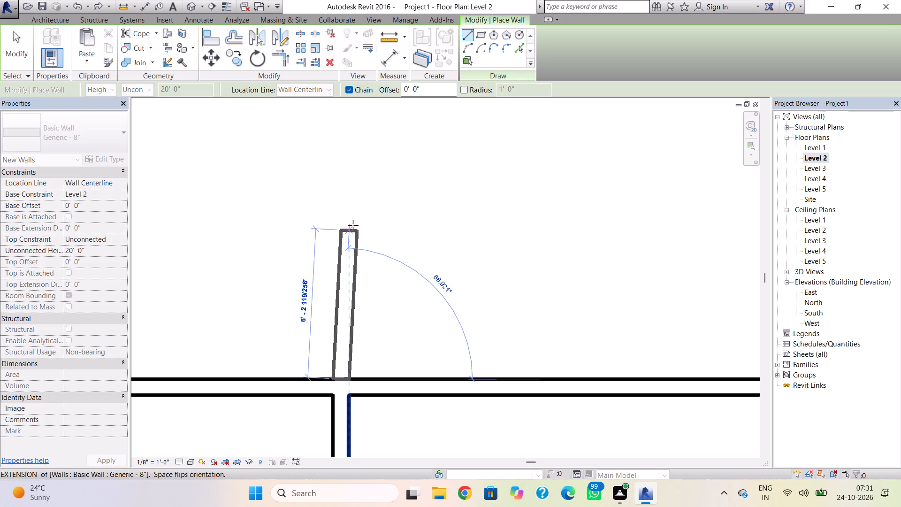
{"action": "middle_click_drag", "start_coordinate": [347, 260], "coordinate": [317, 415]}
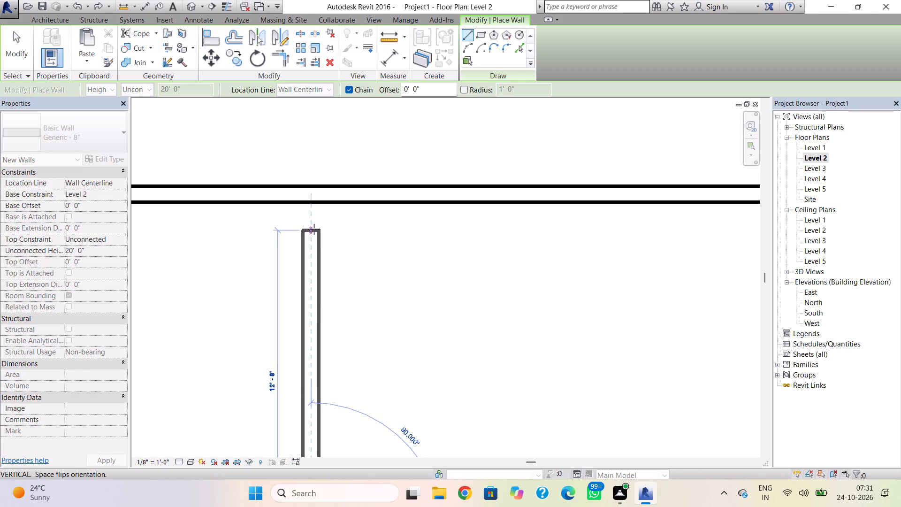
{"action": "scroll", "coordinate": [315, 204], "scroll_direction": "up", "scroll_amount": 6}
{"action": "left_click", "coordinate": [315, 206]}
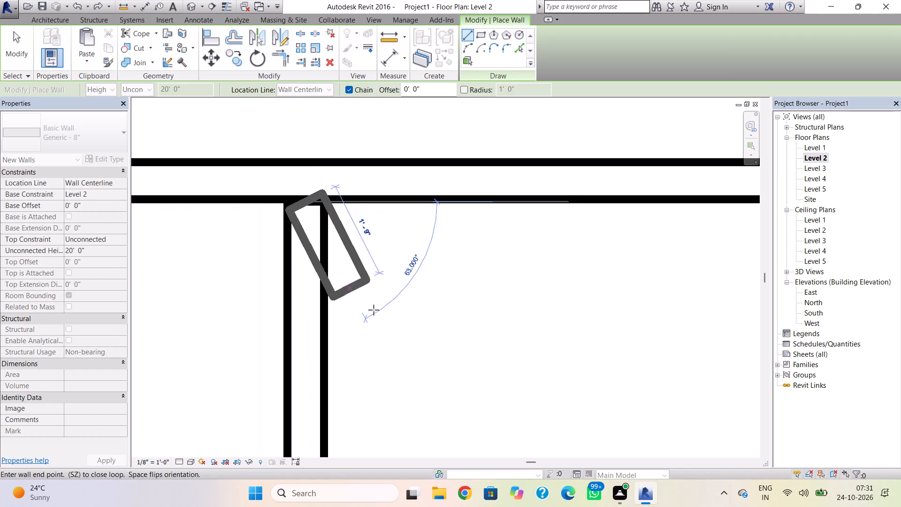
{"action": "key", "text": "Escape"}
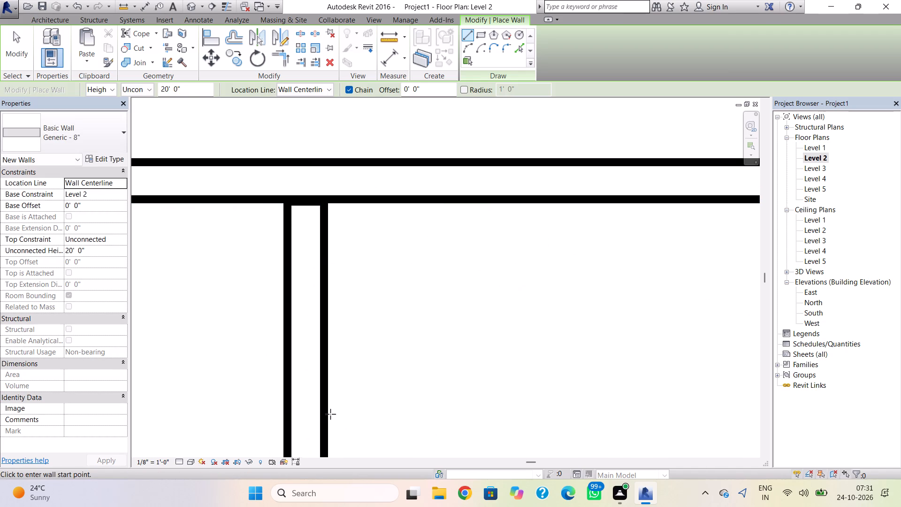
{"action": "key", "text": "Escape"}
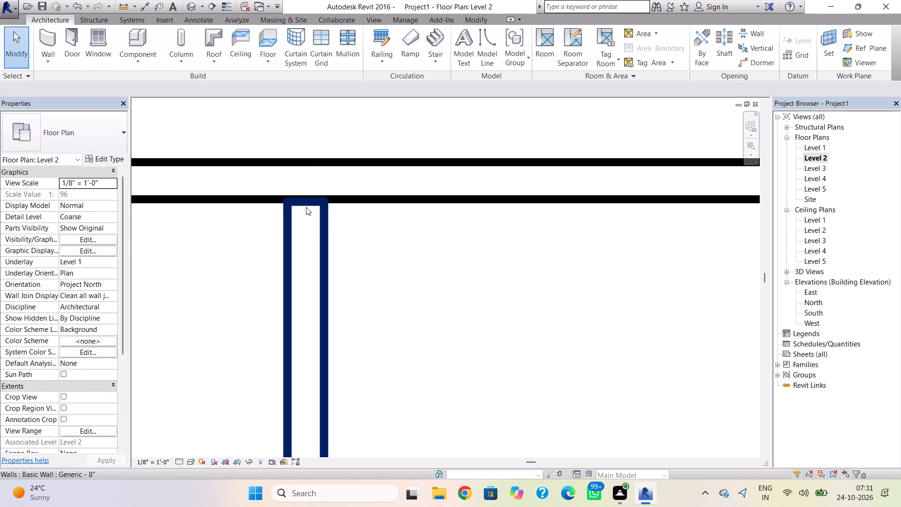
Extend the north end of the new partition wall into the building's north wall so the two walls join.
{"action": "left_click", "coordinate": [306, 207]}
{"action": "scroll", "coordinate": [306, 207], "scroll_direction": "up", "scroll_amount": 4}
{"action": "left_click_drag", "start_coordinate": [305, 200], "coordinate": [305, 196]}
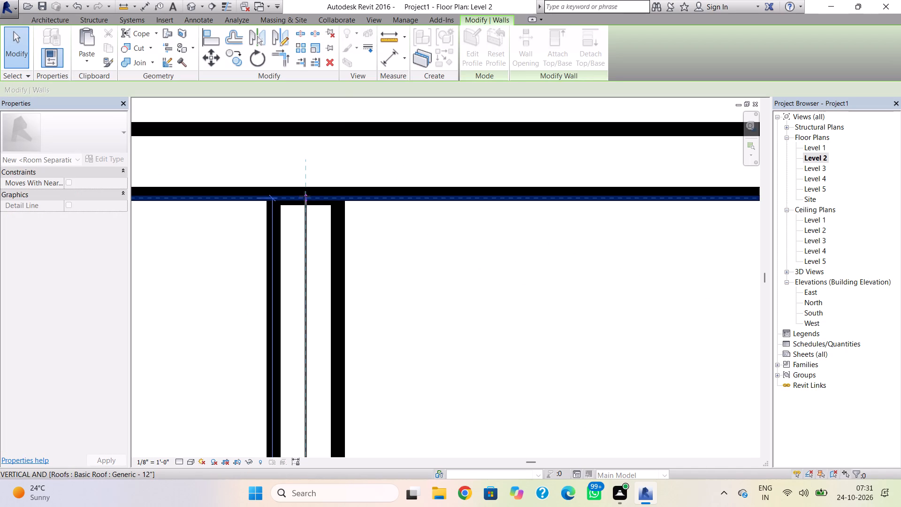
{"action": "left_click_drag", "start_coordinate": [305, 196], "coordinate": [305, 193]}
{"action": "left_click", "coordinate": [376, 301]}
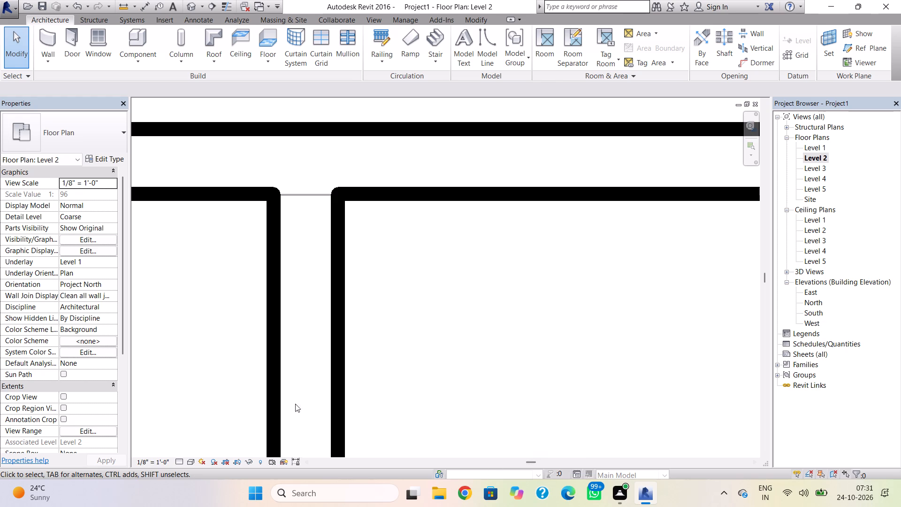
In the 3D view, examine the building's wall heights relative to the floor slab and flat roofs.
{"action": "left_click", "coordinate": [195, 2]}
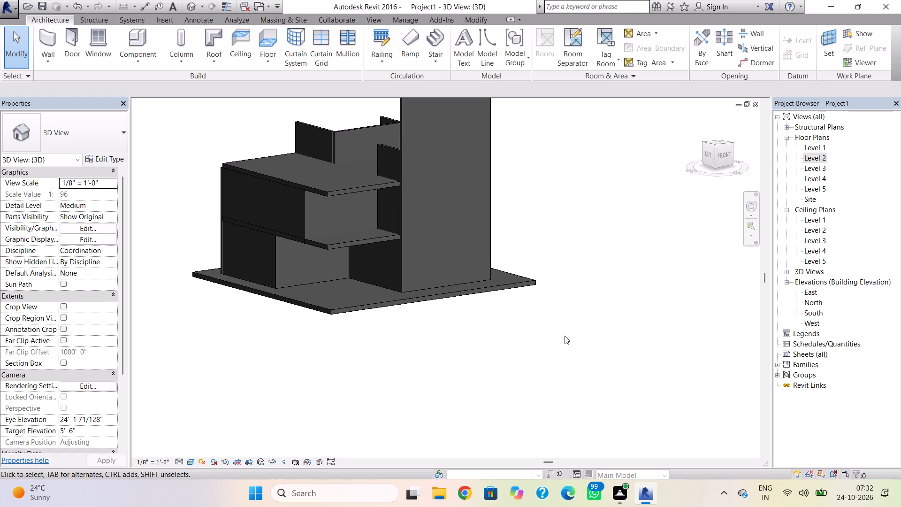
{"action": "scroll", "coordinate": [565, 336], "scroll_direction": "down", "scroll_amount": 2}
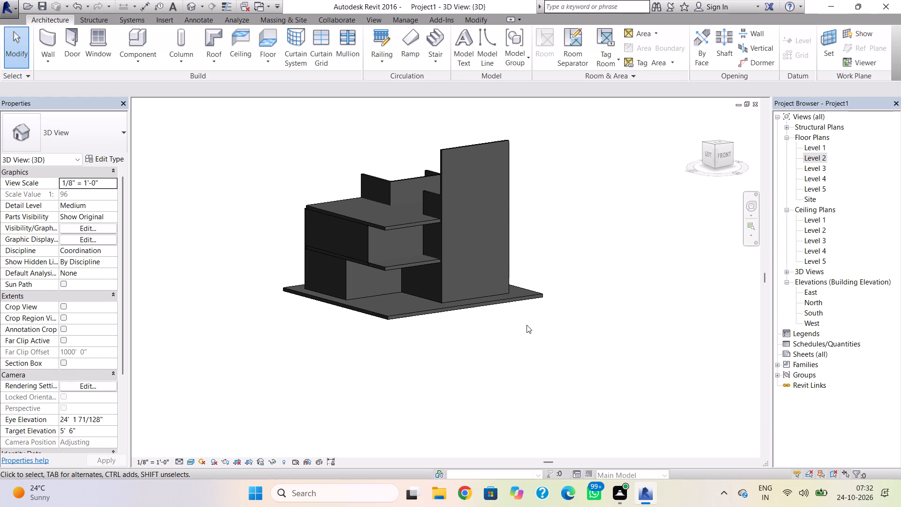
{"action": "scroll", "coordinate": [487, 313], "scroll_direction": "up", "scroll_amount": 2}
{"action": "middle_click_drag", "start_coordinate": [458, 309], "coordinate": [464, 321]}
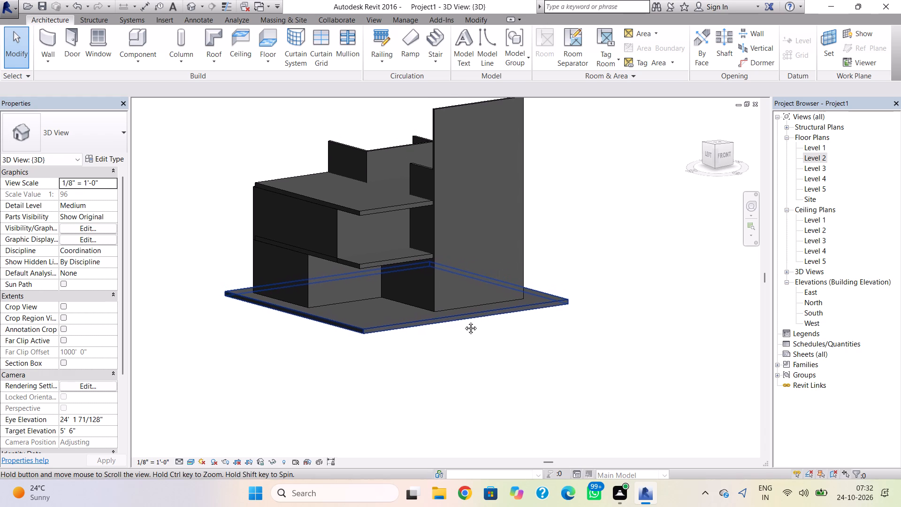
{"action": "middle_click_drag", "start_coordinate": [464, 321], "coordinate": [464, 322]}
{"action": "left_click_drag", "start_coordinate": [720, 155], "coordinate": [651, 194]}
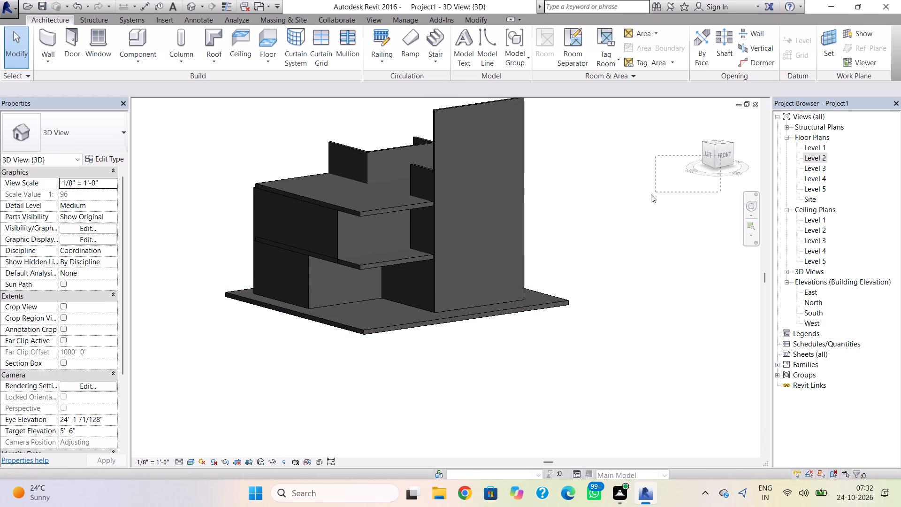
{"action": "left_click_drag", "start_coordinate": [651, 194], "coordinate": [649, 196]}
{"action": "left_click", "coordinate": [643, 203]}
{"action": "left_click_drag", "start_coordinate": [732, 151], "coordinate": [720, 161]}
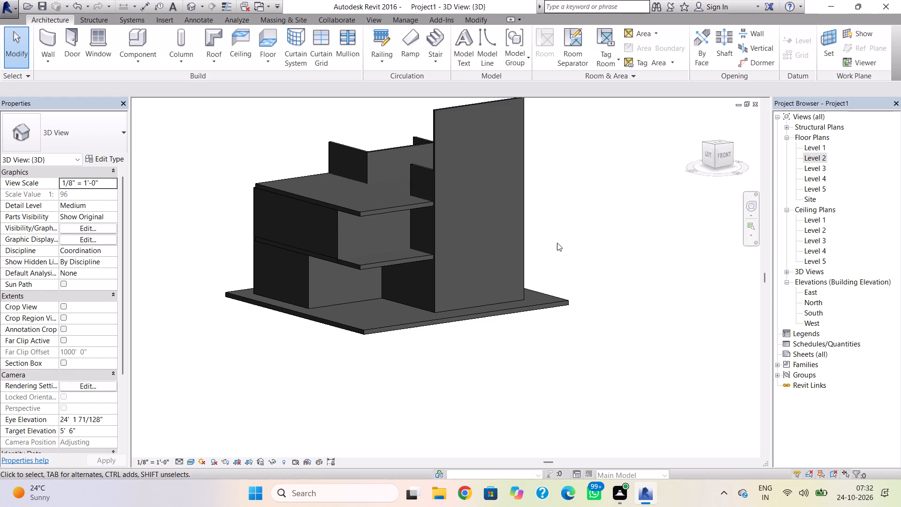
{"action": "left_click_drag", "start_coordinate": [492, 278], "coordinate": [388, 278], "text": "shift"}
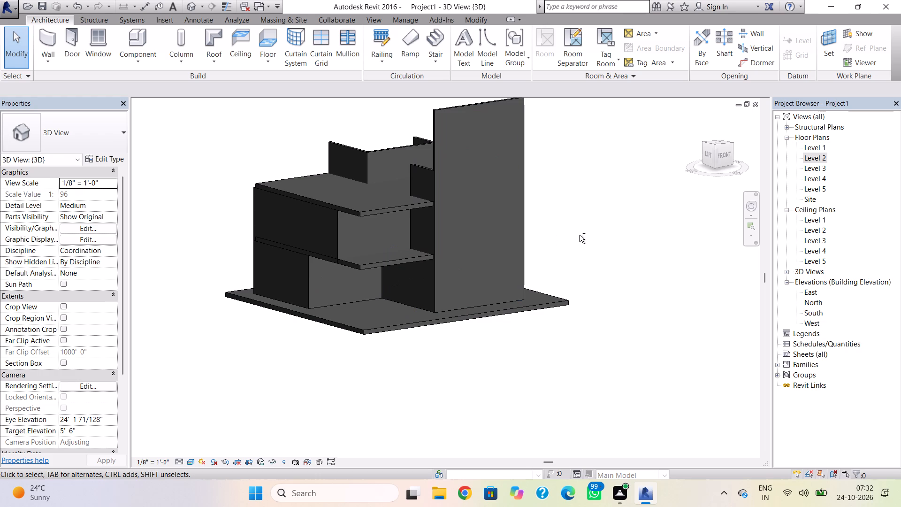
{"action": "left_click", "coordinate": [588, 235]}
{"action": "left_click_drag", "start_coordinate": [588, 235], "coordinate": [539, 246], "text": "shift"}
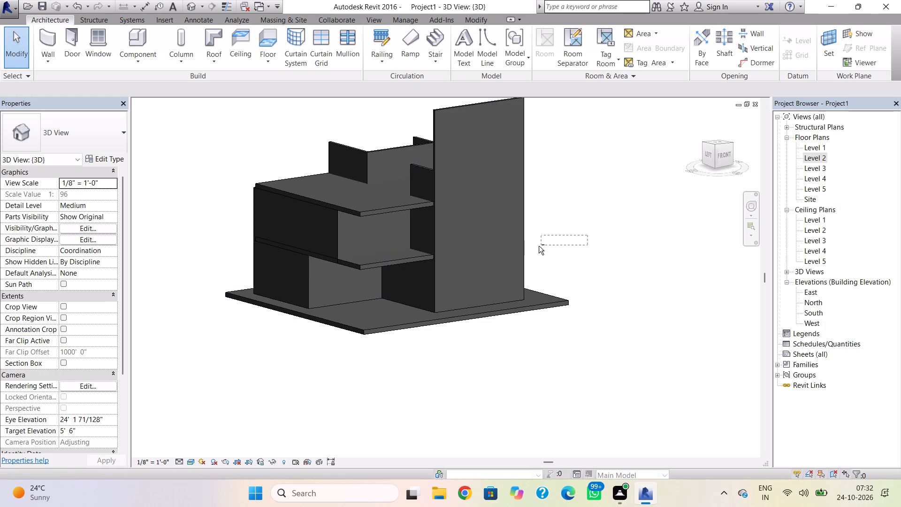
{"action": "left_click_drag", "start_coordinate": [539, 246], "coordinate": [528, 246], "text": "shift"}
{"action": "left_click_drag", "start_coordinate": [528, 246], "coordinate": [479, 233], "text": "shift"}
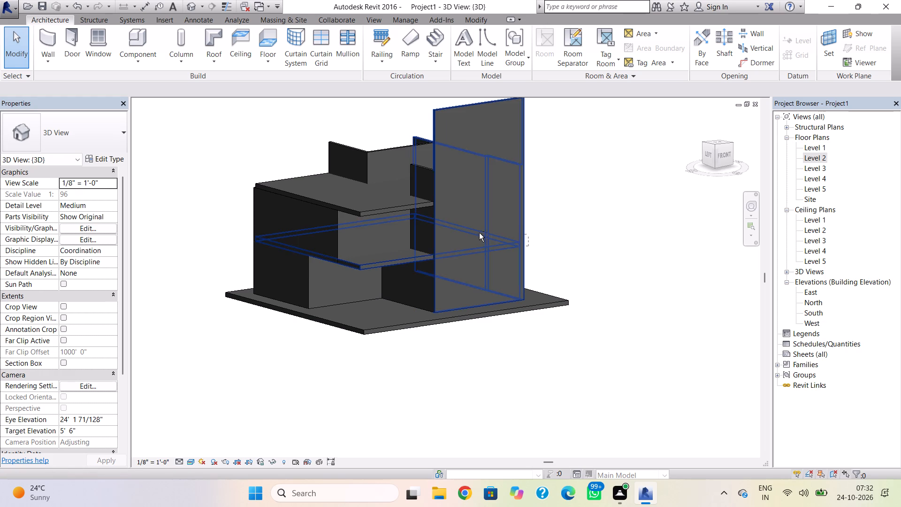
{"action": "left_click_drag", "start_coordinate": [479, 233], "coordinate": [481, 233], "text": "shift"}
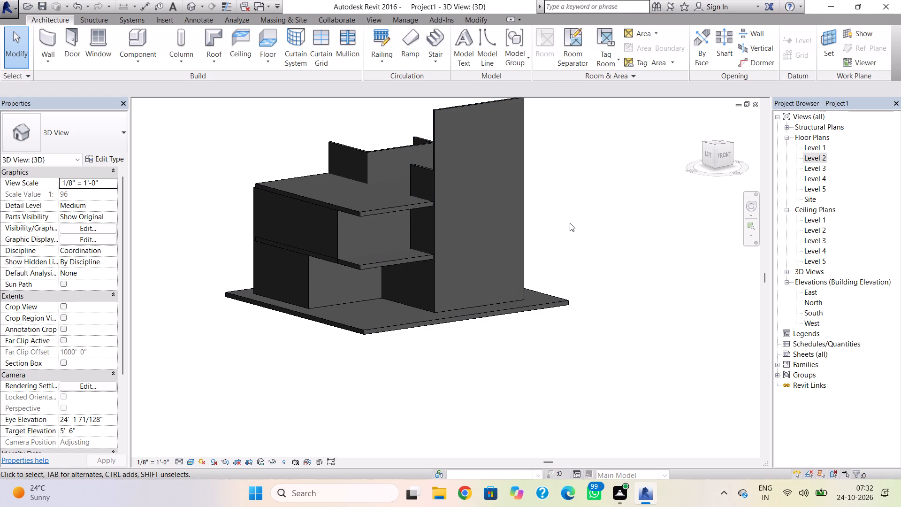
{"action": "right_click_drag", "start_coordinate": [570, 224], "coordinate": [555, 254]}
{"action": "middle_click_drag", "start_coordinate": [568, 234], "coordinate": [555, 254]}
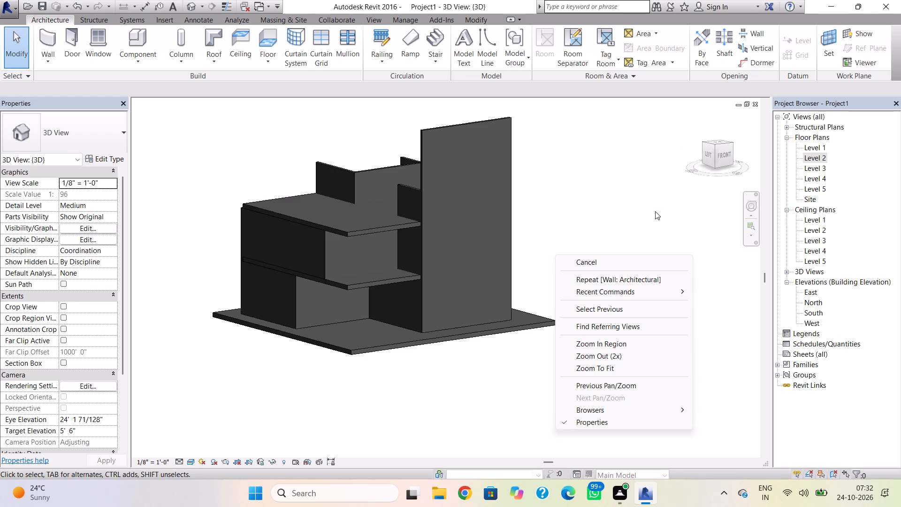
Examine the building's south and east sides in 3D, comparing the wall heights with the flat roofs.
{"action": "key", "text": "Escape"}
{"action": "right_click_drag", "start_coordinate": [618, 257], "coordinate": [617, 258], "text": "shift"}
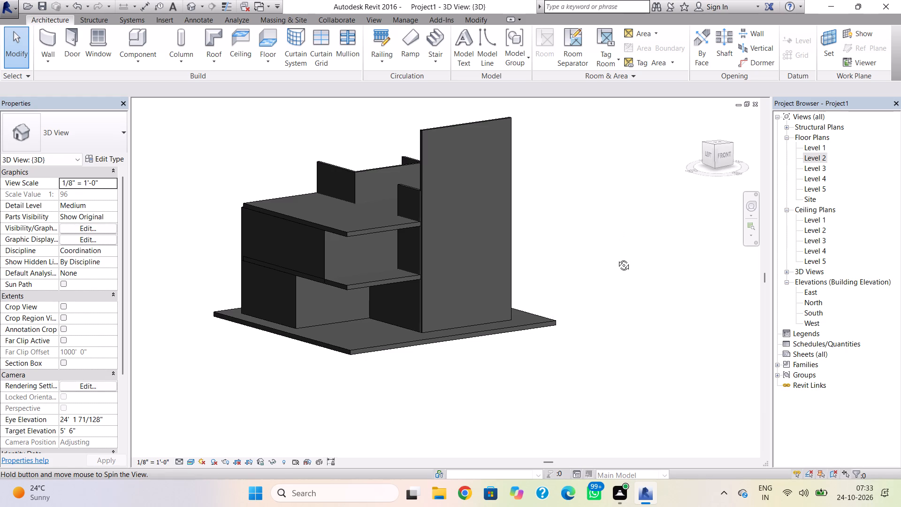
{"action": "right_click_drag", "start_coordinate": [617, 258], "coordinate": [435, 253], "text": "shift"}
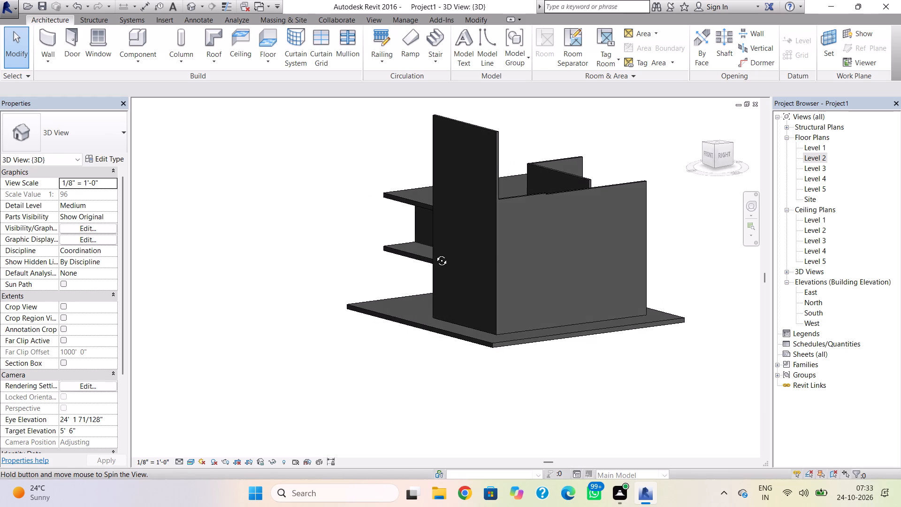
{"action": "right_click_drag", "start_coordinate": [435, 253], "coordinate": [403, 247], "text": "shift"}
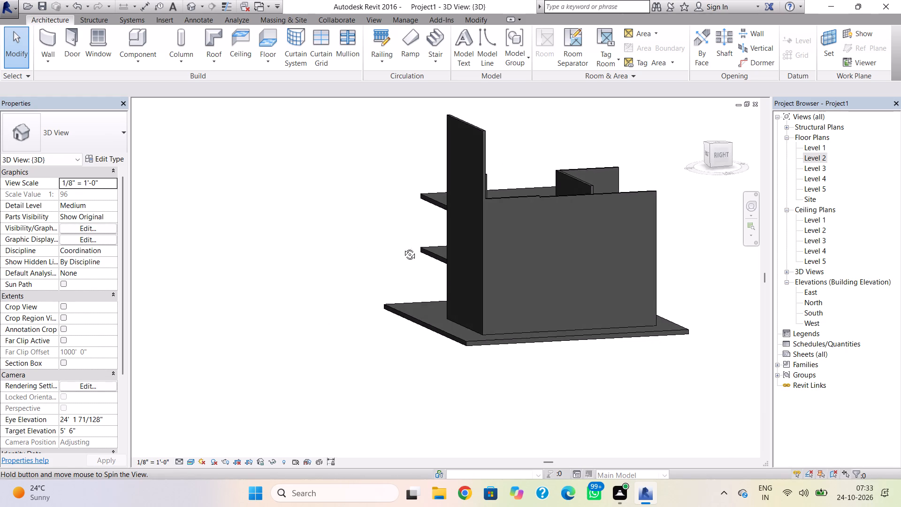
{"action": "right_click_drag", "start_coordinate": [403, 247], "coordinate": [389, 238], "text": "shift"}
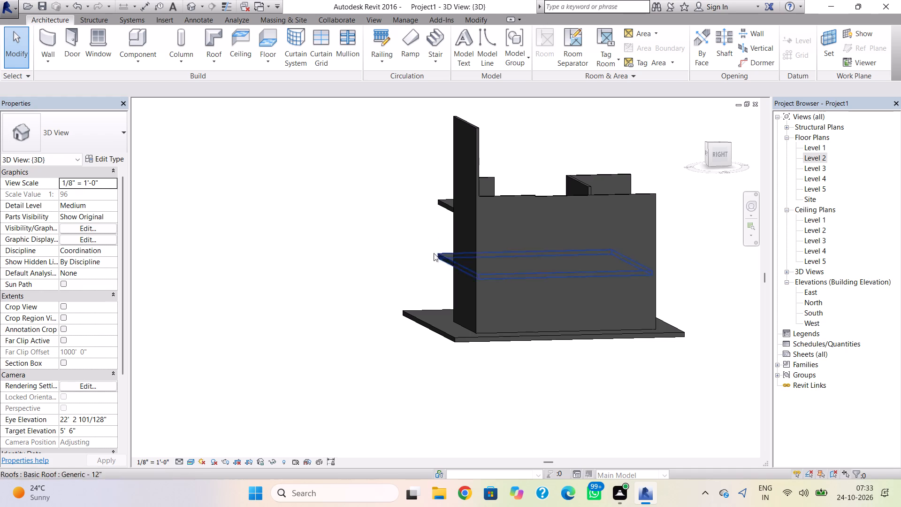
{"action": "scroll", "coordinate": [342, 239], "scroll_direction": "down", "scroll_amount": 2}
{"action": "scroll", "coordinate": [391, 248], "scroll_direction": "up", "scroll_amount": 3}
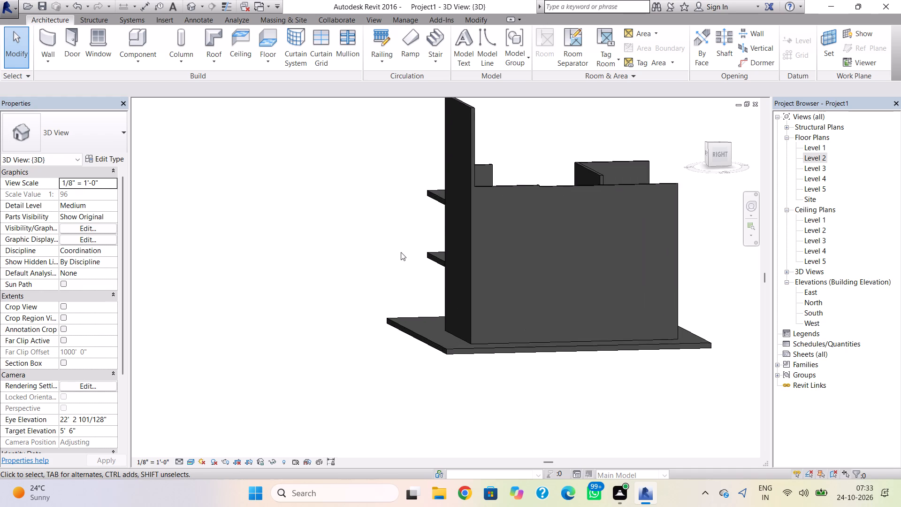
{"action": "scroll", "coordinate": [401, 252], "scroll_direction": "up", "scroll_amount": 1}
{"action": "middle_click_drag", "start_coordinate": [400, 257], "coordinate": [316, 301]}
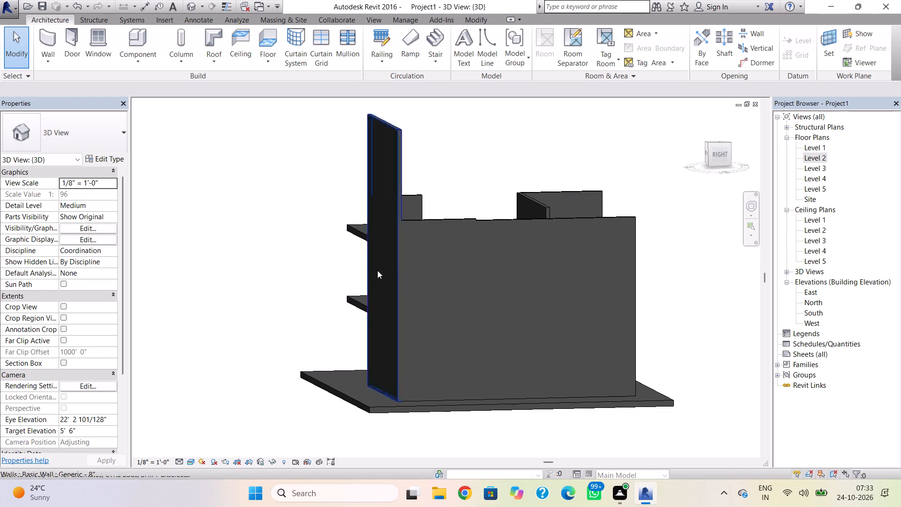
{"action": "right_click_drag", "start_coordinate": [372, 269], "coordinate": [380, 266], "text": "shift"}
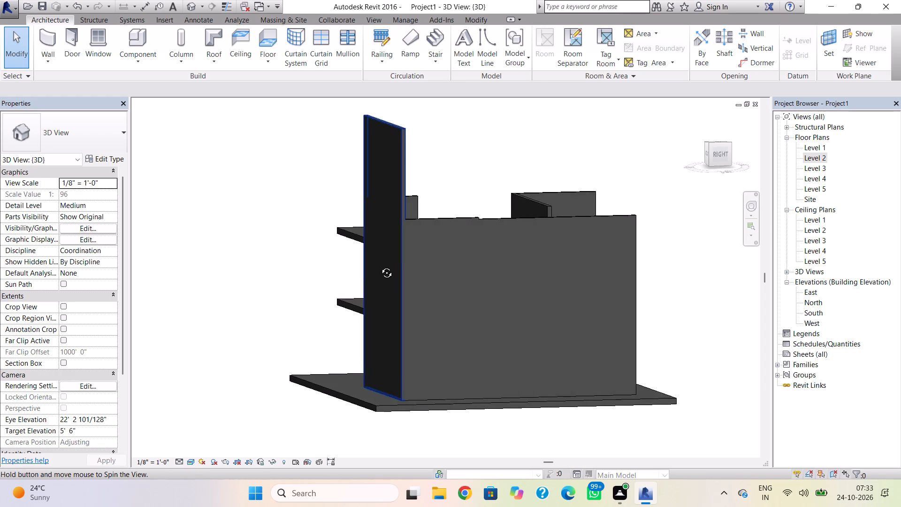
{"action": "right_click_drag", "start_coordinate": [380, 266], "coordinate": [419, 293], "text": "shift"}
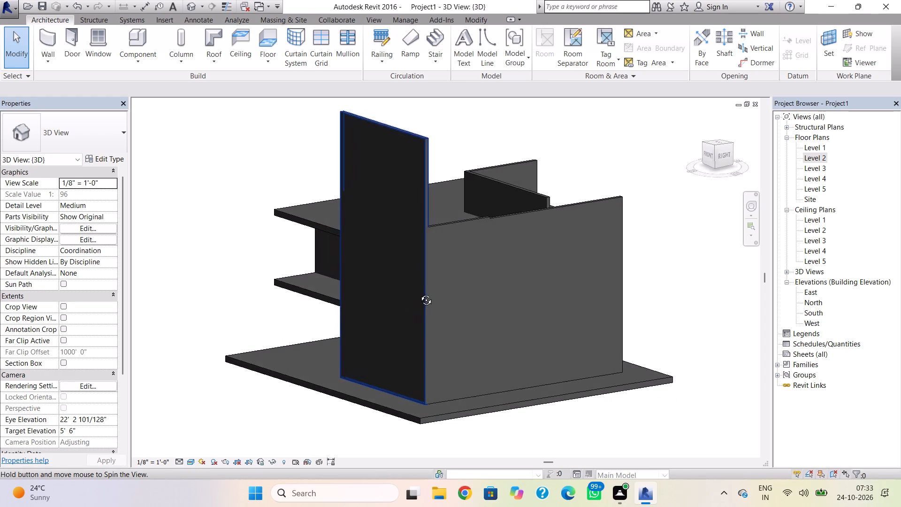
{"action": "right_click_drag", "start_coordinate": [419, 293], "coordinate": [421, 292], "text": "shift"}
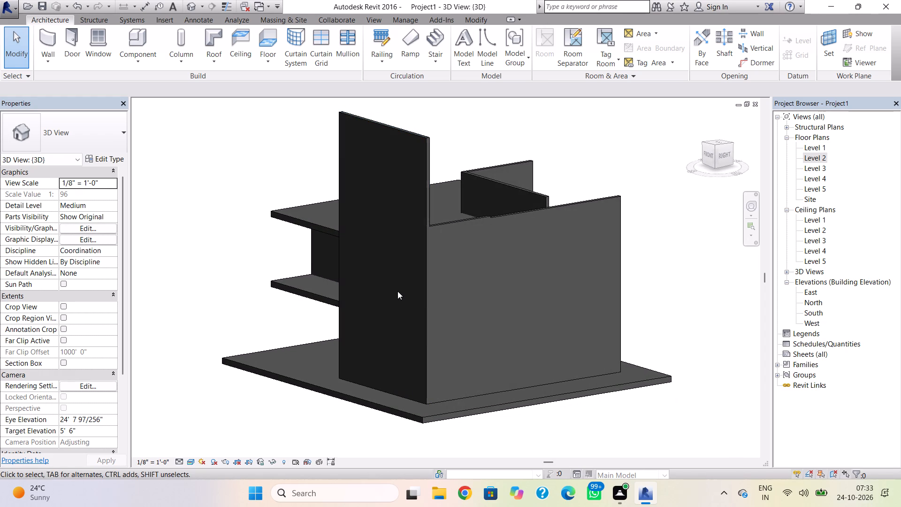
{"action": "key", "text": "Escape"}
{"action": "left_click", "coordinate": [463, 221]}
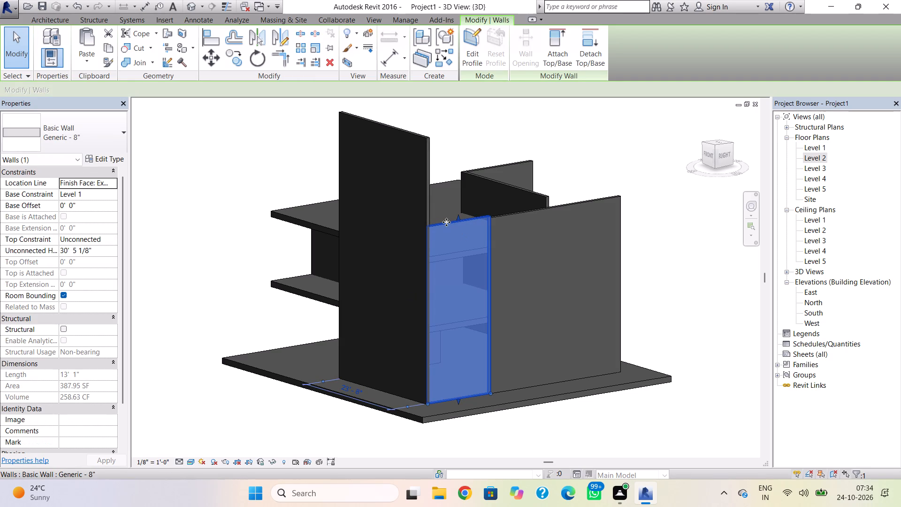
Copy the Level 3 flat roof and paste it aligned to Level 4.
{"action": "left_click", "coordinate": [328, 233]}
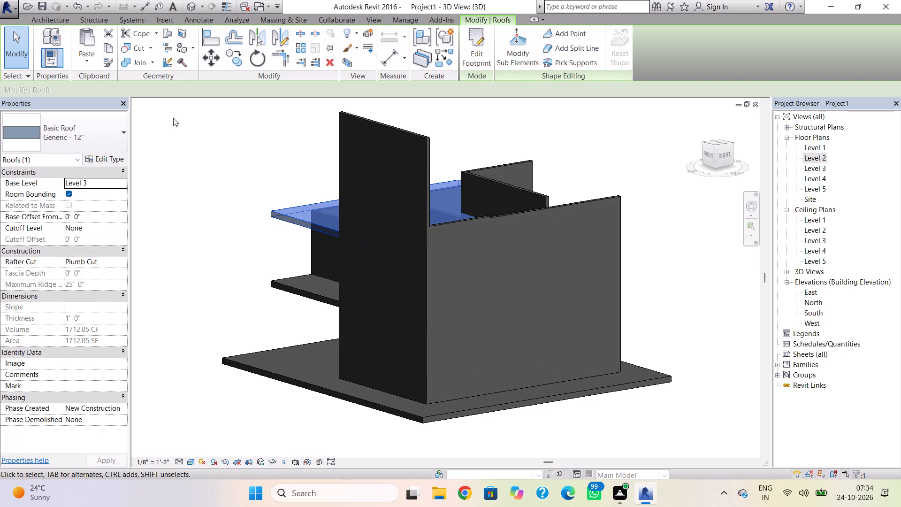
{"action": "left_click", "coordinate": [104, 45]}
{"action": "left_click", "coordinate": [88, 65]}
{"action": "left_click", "coordinate": [111, 104]}
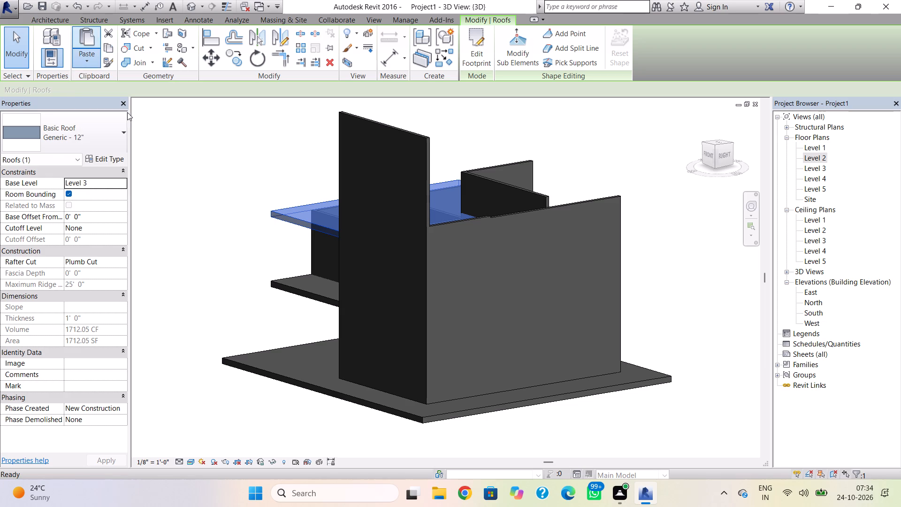
{"action": "left_click", "coordinate": [398, 189]}
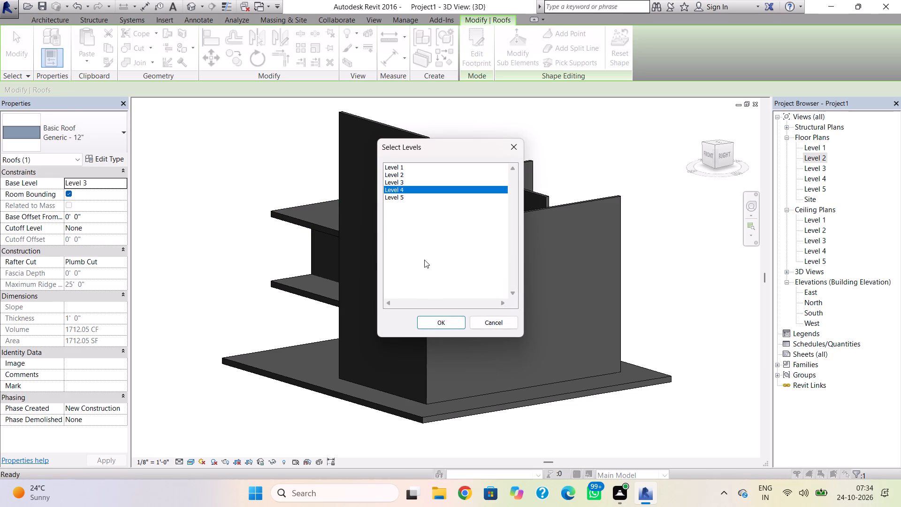
{"action": "left_click", "coordinate": [437, 329]}
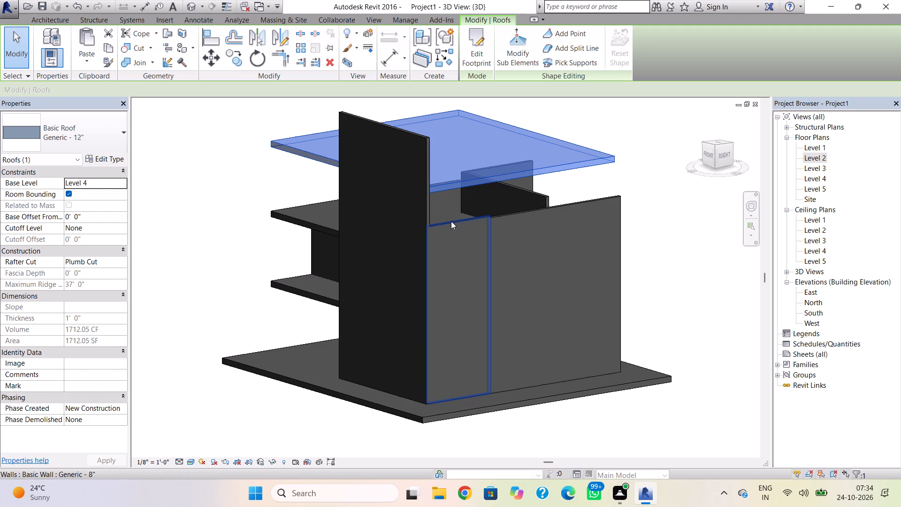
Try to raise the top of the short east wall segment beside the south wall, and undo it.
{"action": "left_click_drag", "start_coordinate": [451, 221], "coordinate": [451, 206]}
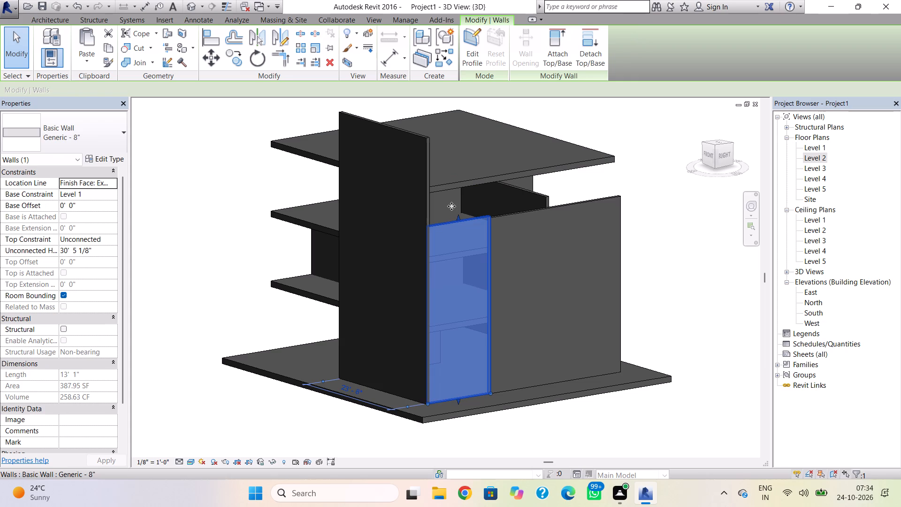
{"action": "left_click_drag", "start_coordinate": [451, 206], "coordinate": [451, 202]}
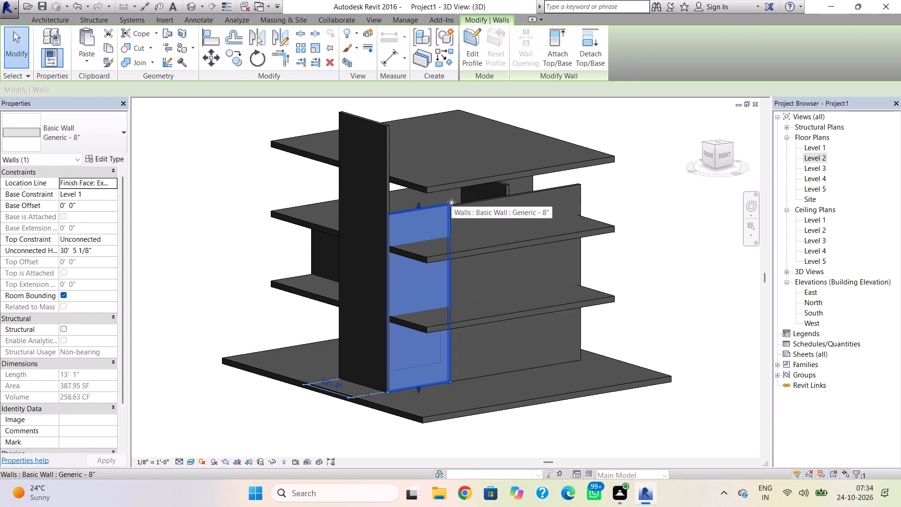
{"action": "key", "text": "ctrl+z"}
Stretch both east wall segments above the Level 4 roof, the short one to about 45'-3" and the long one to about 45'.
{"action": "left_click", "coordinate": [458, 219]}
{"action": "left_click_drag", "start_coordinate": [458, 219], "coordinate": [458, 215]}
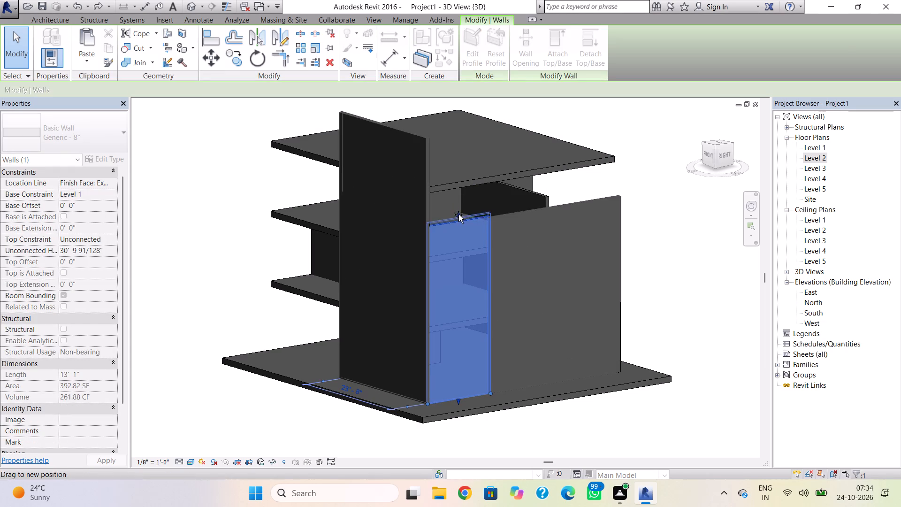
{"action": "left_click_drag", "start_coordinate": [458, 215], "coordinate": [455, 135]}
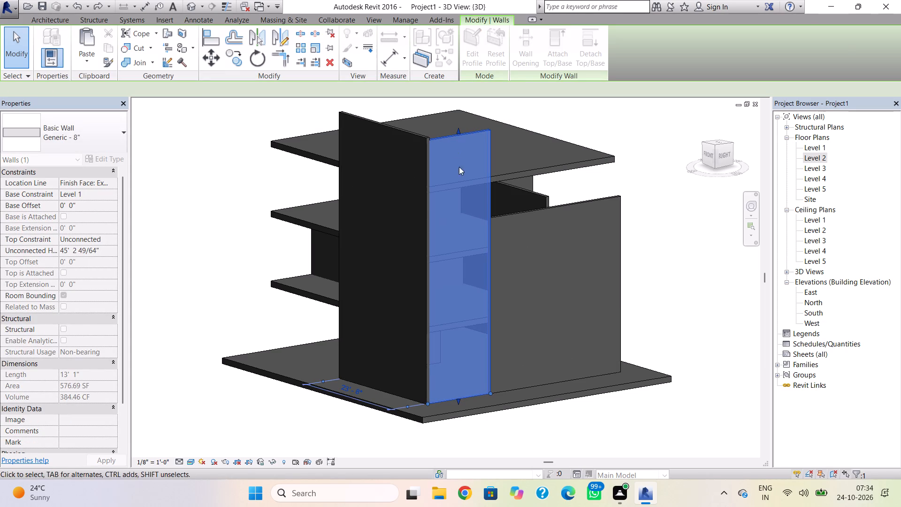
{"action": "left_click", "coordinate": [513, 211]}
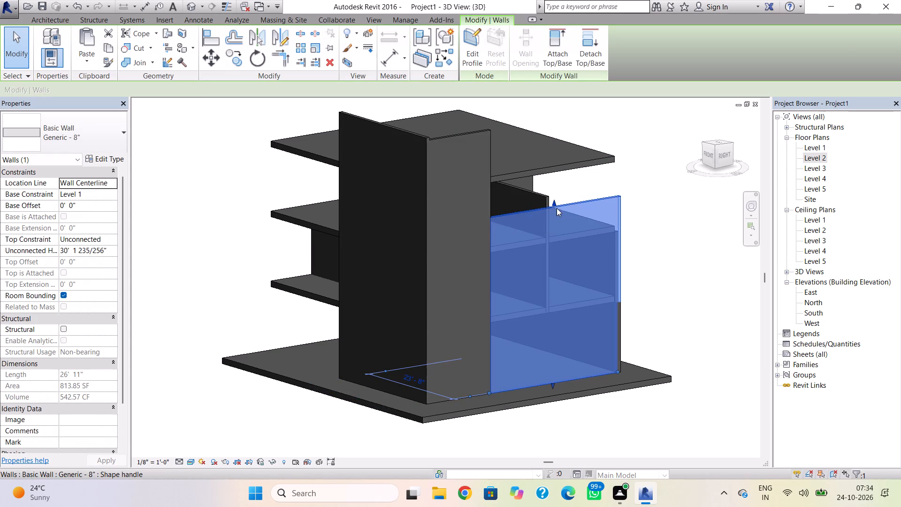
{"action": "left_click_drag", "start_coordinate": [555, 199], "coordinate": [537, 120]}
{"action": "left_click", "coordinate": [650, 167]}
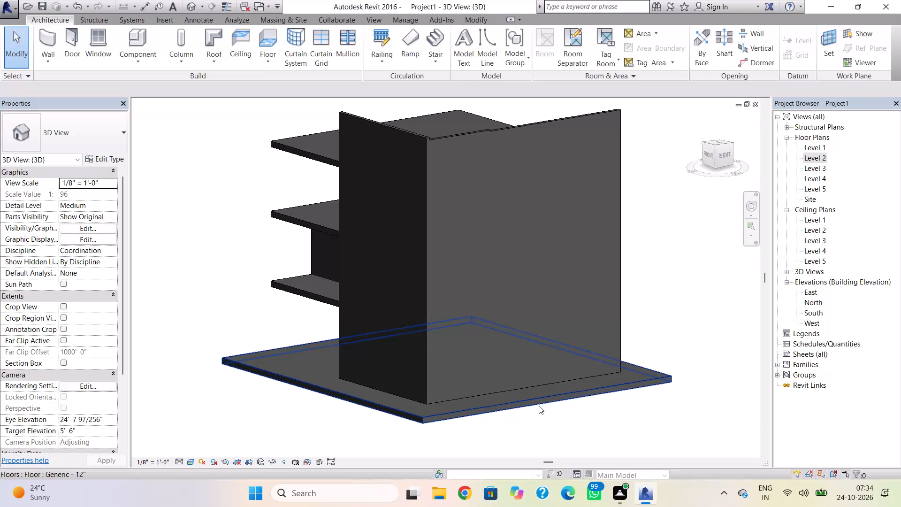
Lower the top of the tall south wall and set its unconnected height to 42'.
{"action": "scroll", "coordinate": [417, 409], "scroll_direction": "down", "scroll_amount": 2}
{"action": "scroll", "coordinate": [431, 414], "scroll_direction": "up", "scroll_amount": 1}
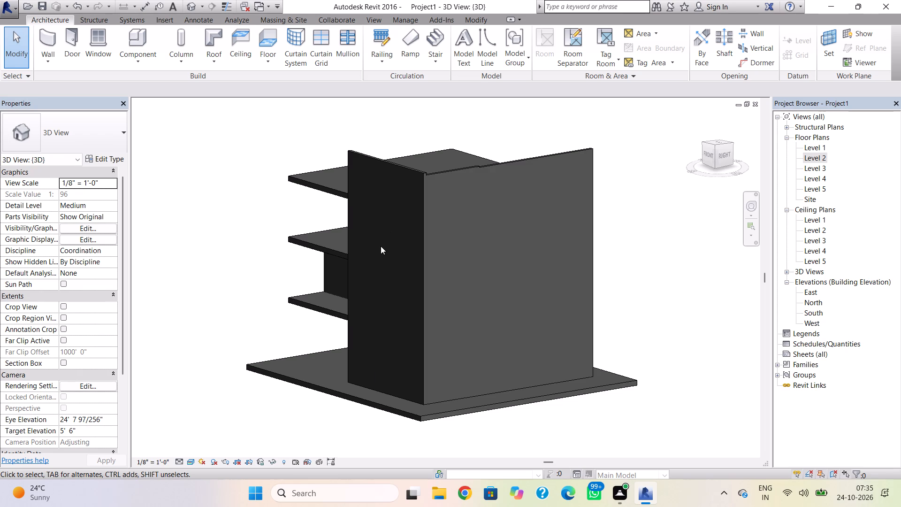
{"action": "left_click", "coordinate": [390, 160]}
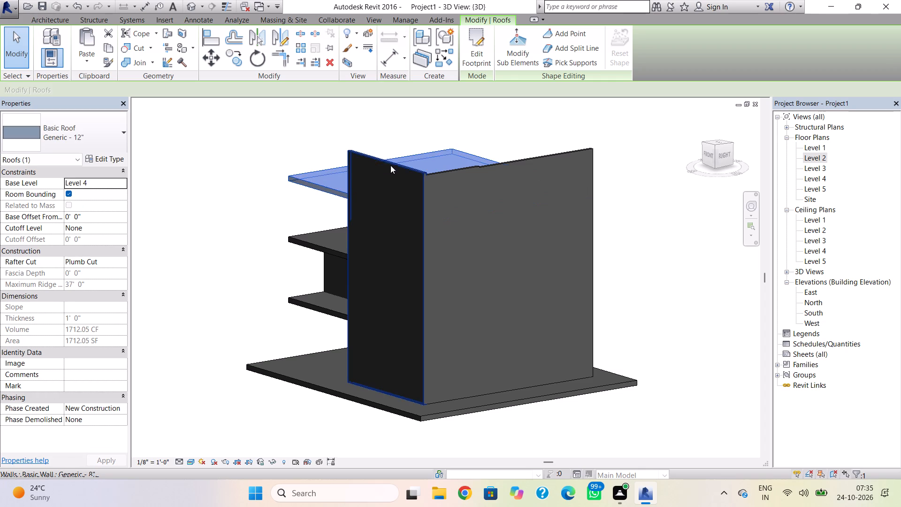
{"action": "left_click", "coordinate": [392, 169]}
{"action": "left_click_drag", "start_coordinate": [387, 157], "coordinate": [386, 169]}
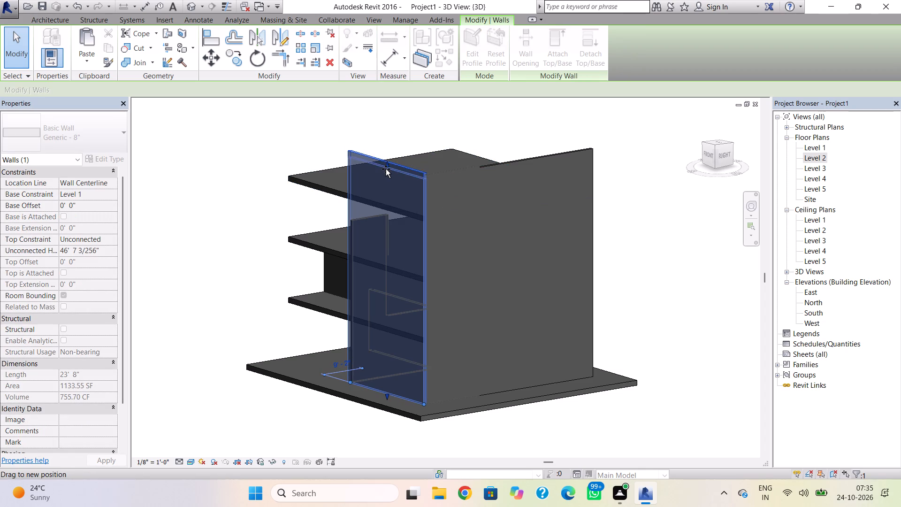
{"action": "left_click_drag", "start_coordinate": [386, 169], "coordinate": [387, 180]}
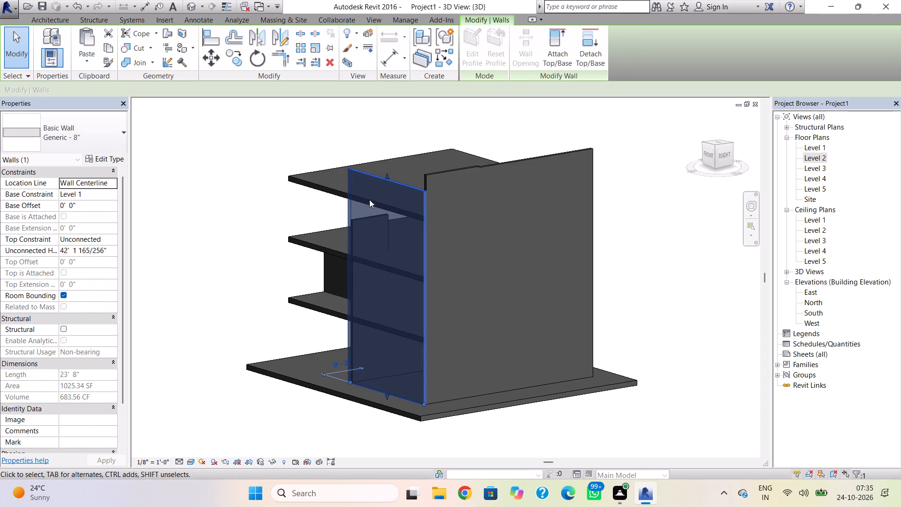
{"action": "left_click", "coordinate": [108, 245]}
{"action": "left_click", "coordinate": [108, 252]}
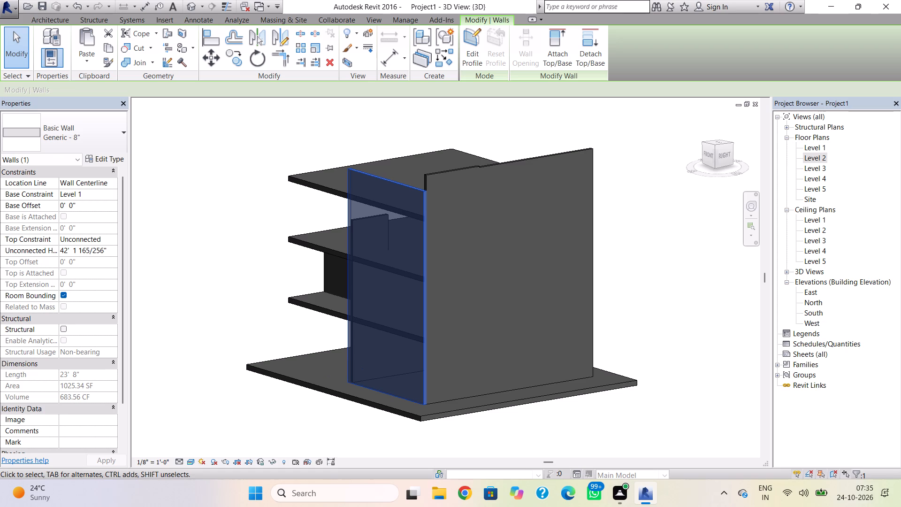
{"action": "key", "text": "BackSpace"}
{"action": "key", "text": "BackSpace"}
{"action": "key", "text": "BackSpace"}
{"action": "key", "text": "BackSpace"}
{"action": "key", "text": "BackSpace"}
{"action": "key", "text": "BackSpace"}
{"action": "key", "text": "BackSpace"}
{"action": "key", "text": "BackSpace"}
{"action": "key", "text": "BackSpace"}
{"action": "key", "text": "BackSpace"}
{"action": "key", "text": "BackSpace"}
{"action": "key", "text": "BackSpace"}
{"action": "key", "text": "BackSpace"}
{"action": "key", "text": "BackSpace"}
{"action": "key", "text": "BackSpace"}
{"action": "key", "text": "BackSpace"}
{"action": "key", "text": "BackSpace"}
{"action": "key", "text": "BackSpace"}
{"action": "key", "text": "BackSpace"}
{"action": "key", "text": "BackSpace"}
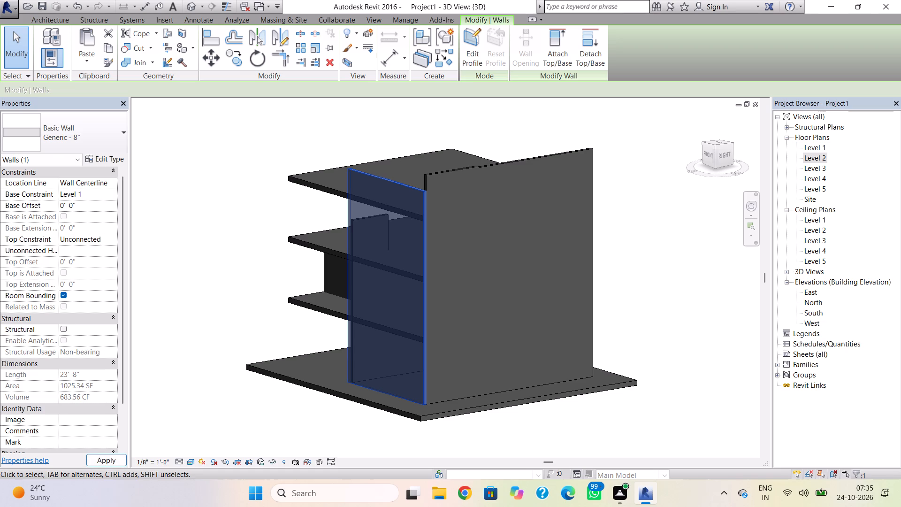
{"action": "key", "text": "4"}
{"action": "type", "text": "2'"}
{"action": "key", "text": "Return"}
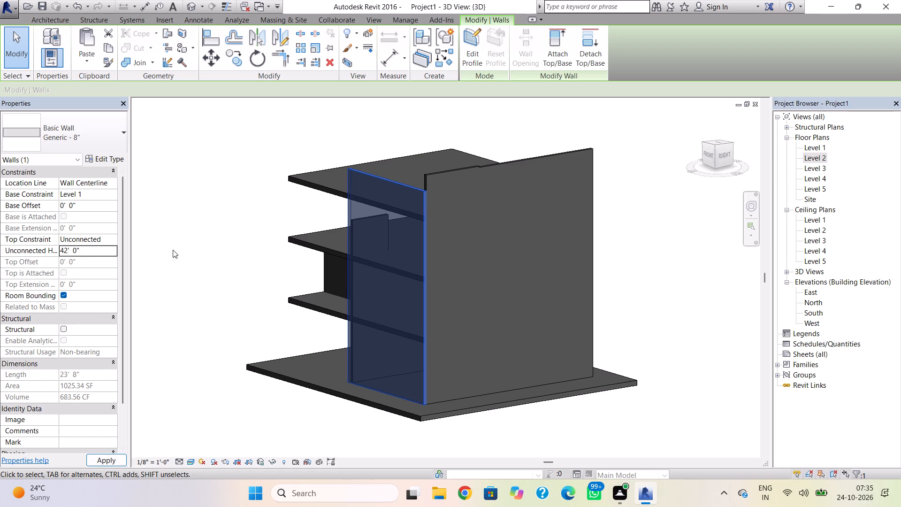
Set the unconnected height of the short east wall segment next to the south wall to 42'.
{"action": "left_click", "coordinate": [439, 177]}
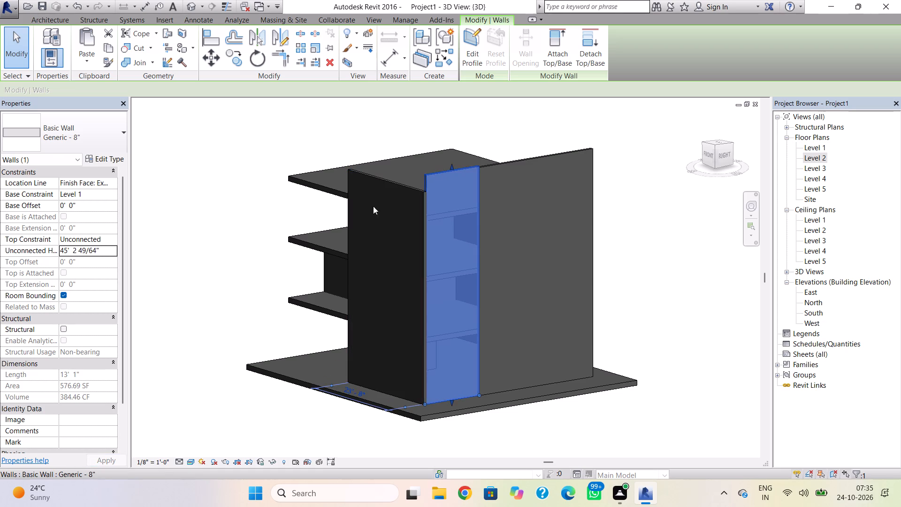
{"action": "left_click", "coordinate": [106, 253]}
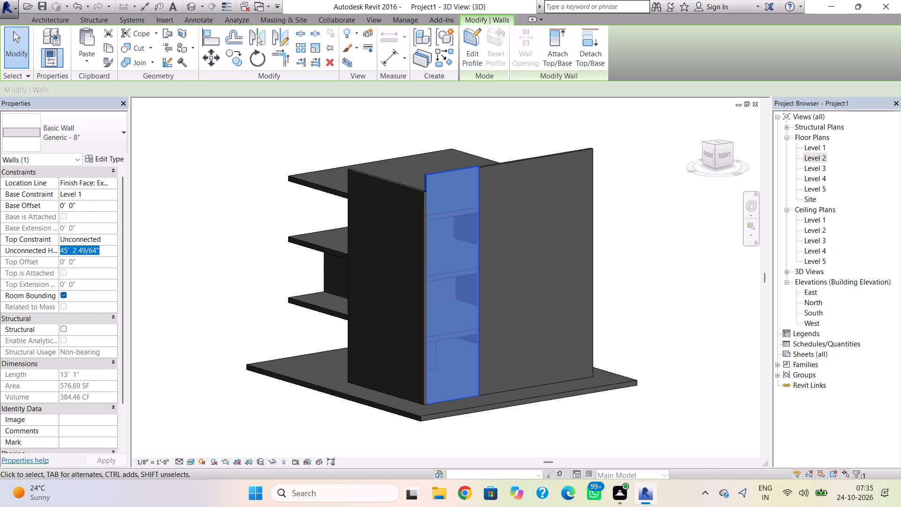
{"action": "key", "text": "BackSpace"}
{"action": "type", "text": "42'"}
{"action": "key", "text": "Return"}
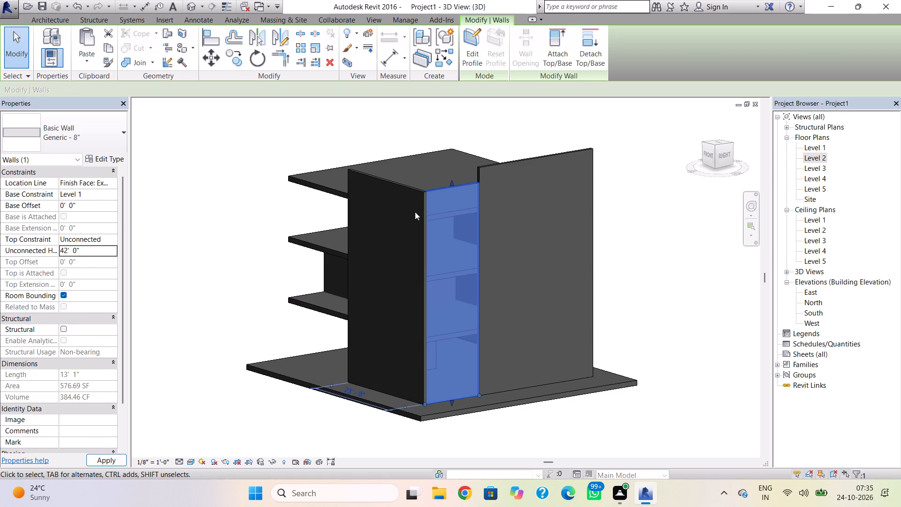
Set the unconnected height of the long east wall segment to 42'.
{"action": "left_click", "coordinate": [505, 161]}
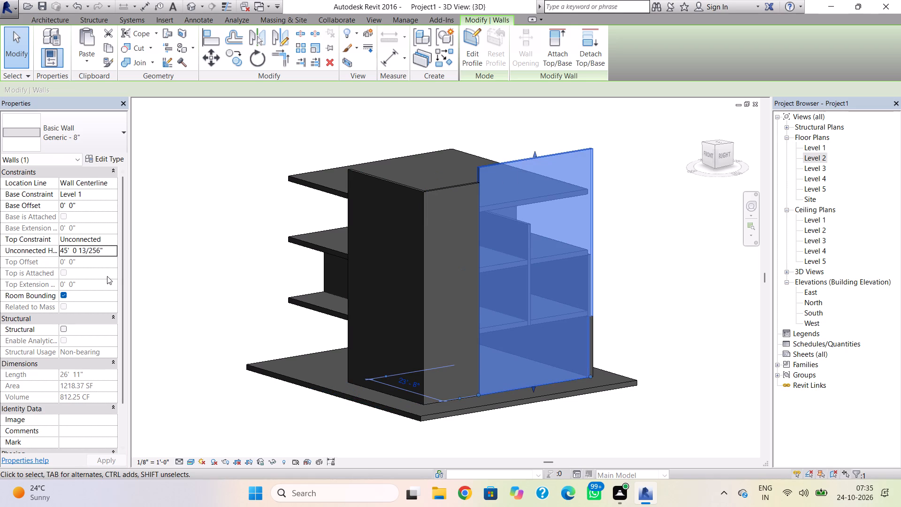
{"action": "left_click", "coordinate": [112, 246]}
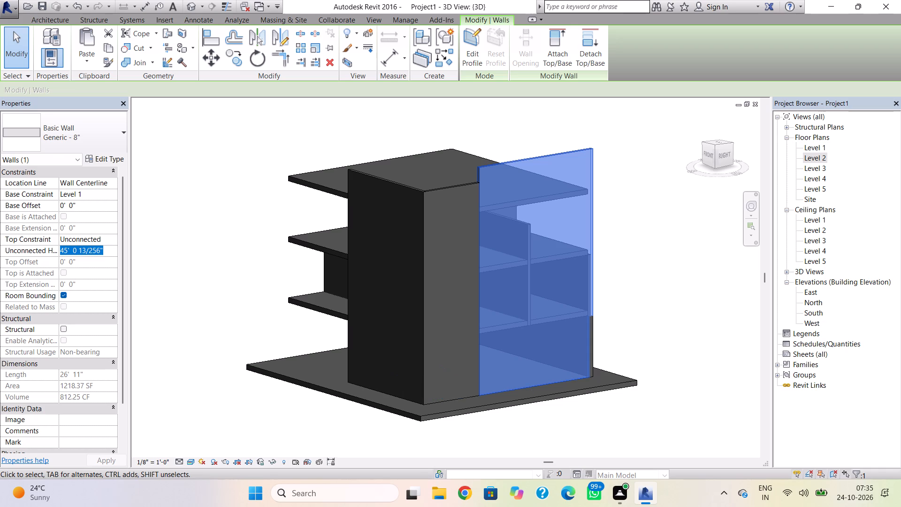
{"action": "type", "text": "42"}
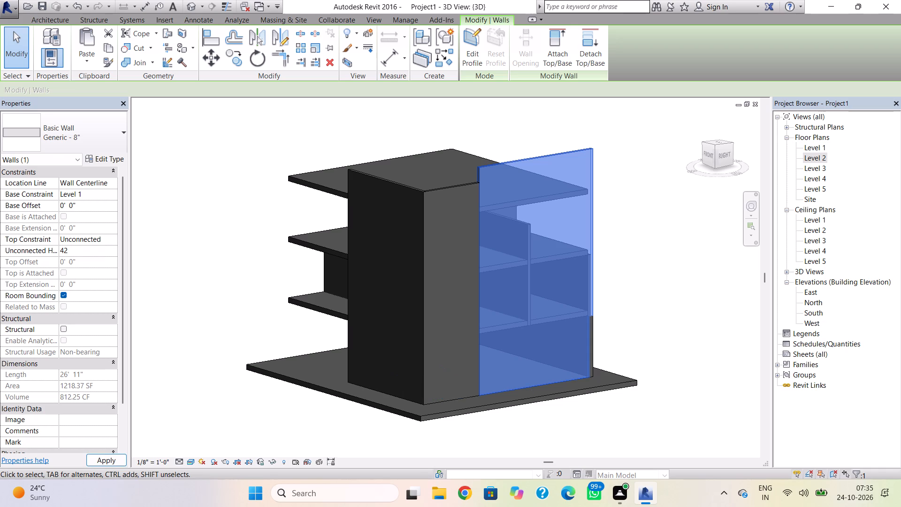
{"action": "key", "text": "apostrophe"}
{"action": "key", "text": "Return"}
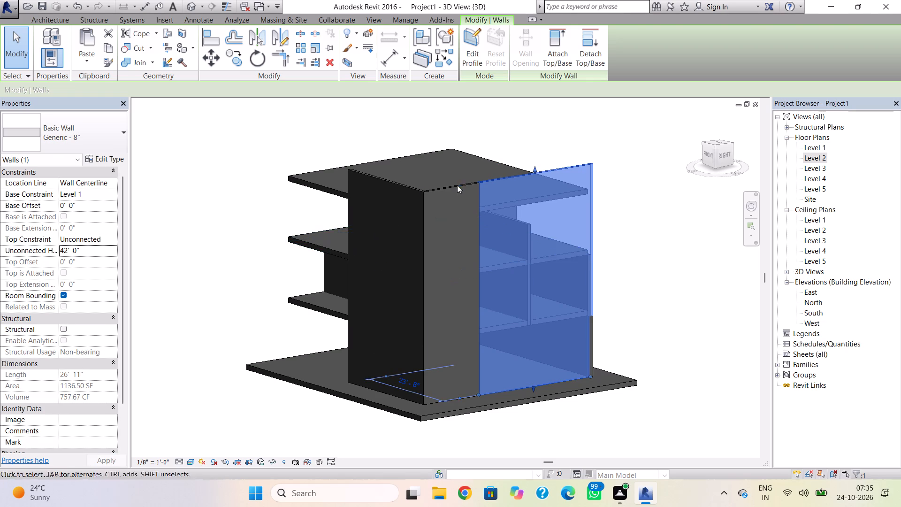
{"action": "scroll", "coordinate": [460, 184], "scroll_direction": "up", "scroll_amount": 1}
{"action": "key", "text": "Escape"}
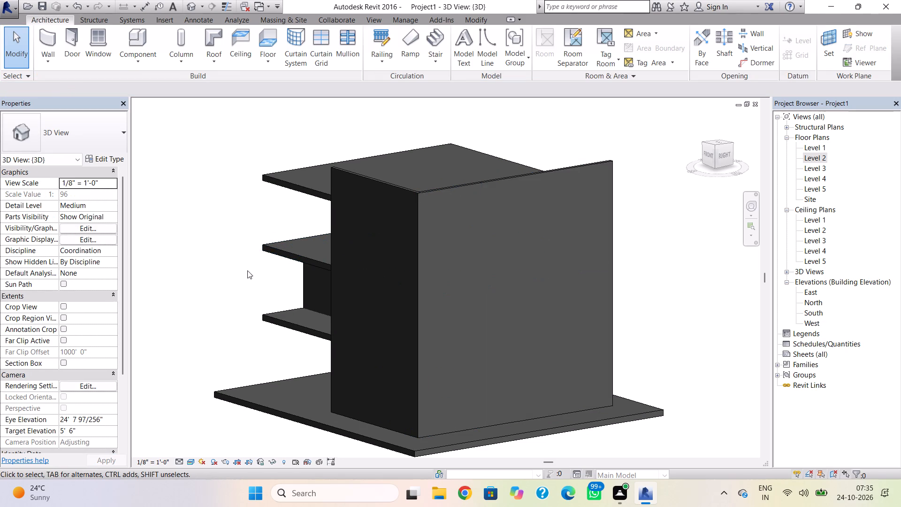
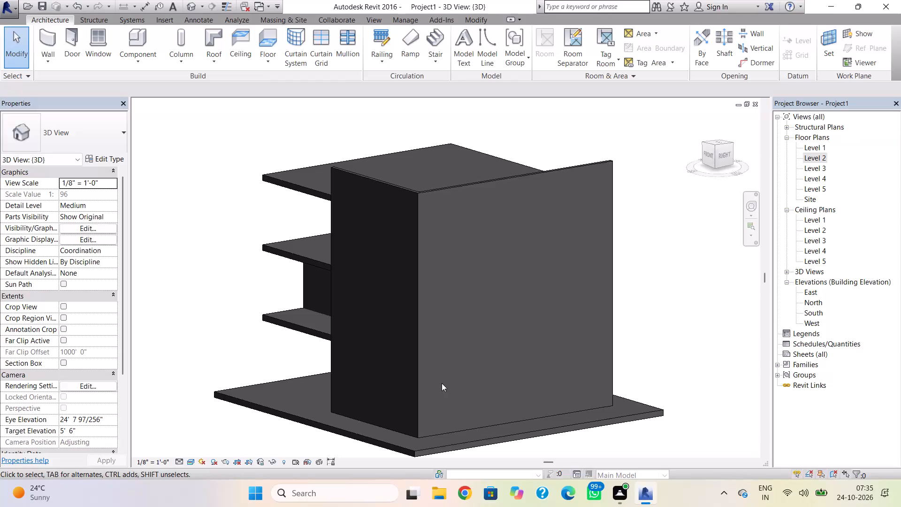
Examine the tall walls and stacked roofs from the south and west sides of the building.
{"action": "scroll", "coordinate": [442, 383], "scroll_direction": "up", "scroll_amount": 2}
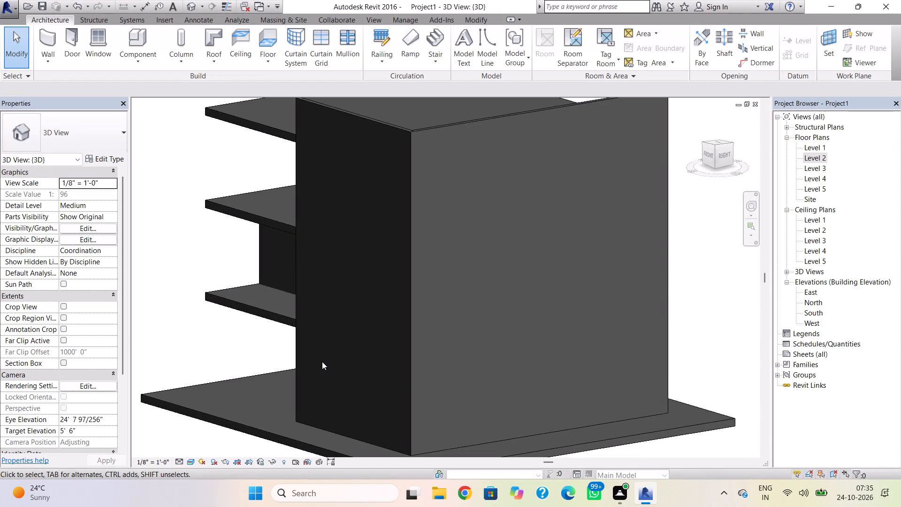
{"action": "right_click_drag", "start_coordinate": [321, 365], "coordinate": [357, 376], "text": "shift"}
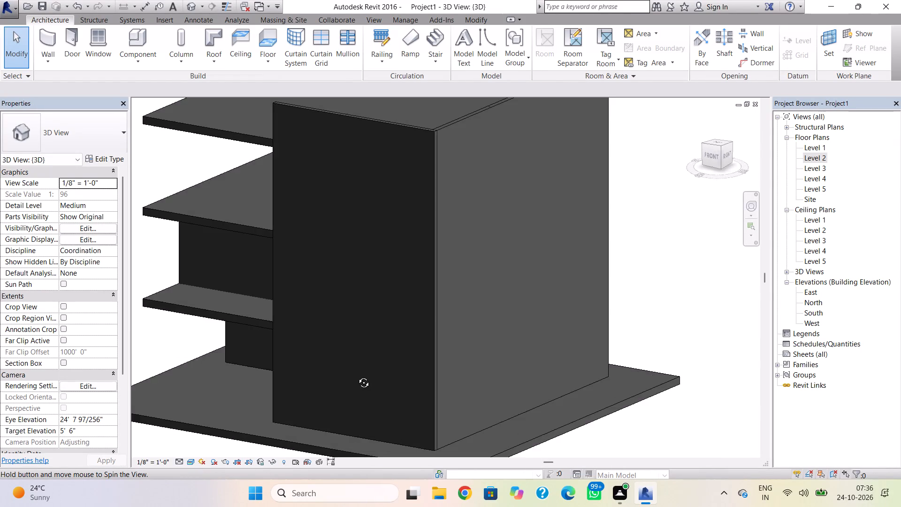
{"action": "right_click_drag", "start_coordinate": [357, 376], "coordinate": [362, 366], "text": "shift"}
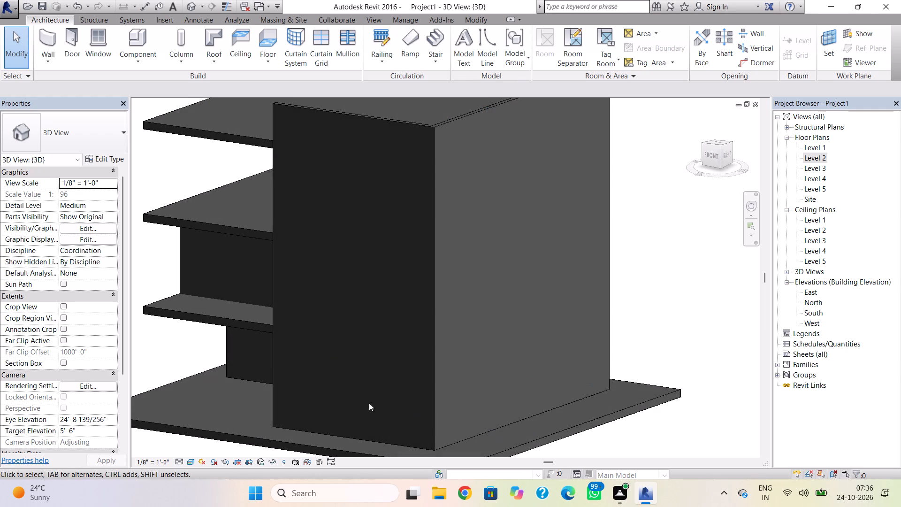
{"action": "right_click_drag", "start_coordinate": [352, 404], "coordinate": [431, 380], "text": "shift"}
{"action": "right_click_drag", "start_coordinate": [375, 391], "coordinate": [529, 386], "text": "shift"}
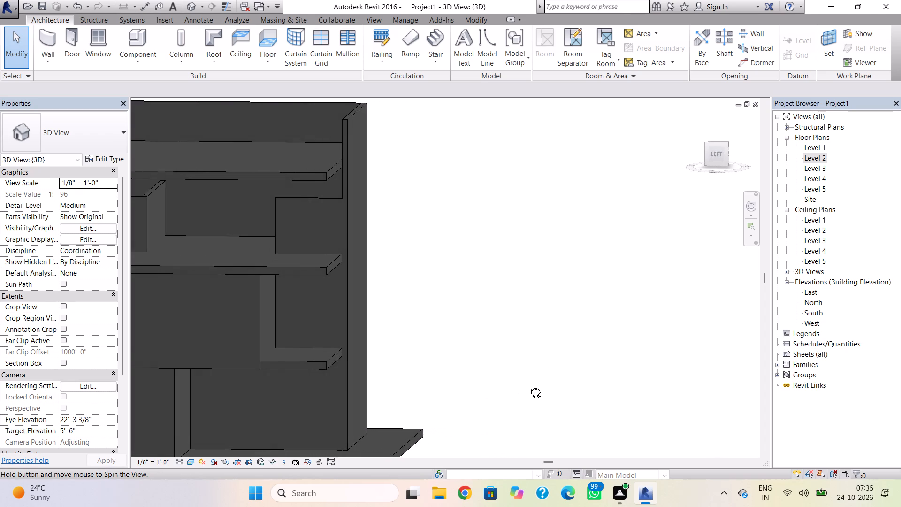
{"action": "right_click_drag", "start_coordinate": [529, 386], "coordinate": [429, 403], "text": "shift"}
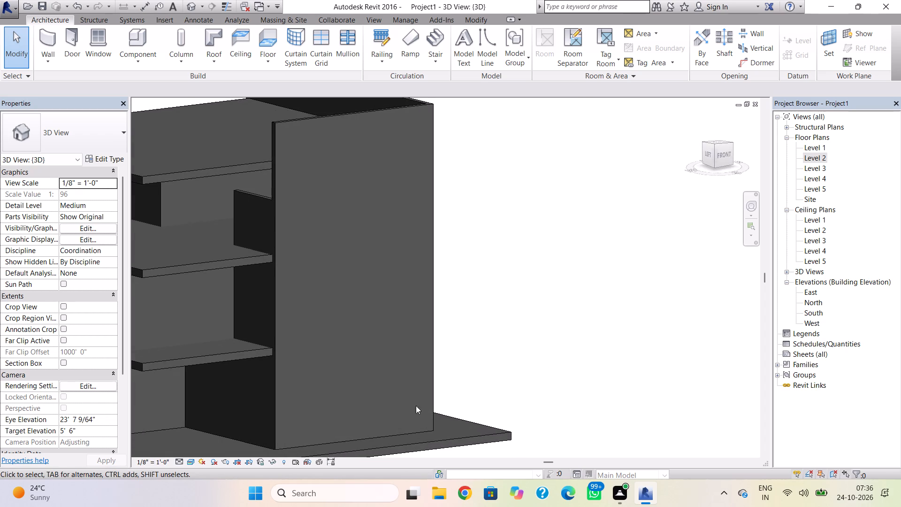
{"action": "middle_click_drag", "start_coordinate": [394, 405], "coordinate": [536, 368]}
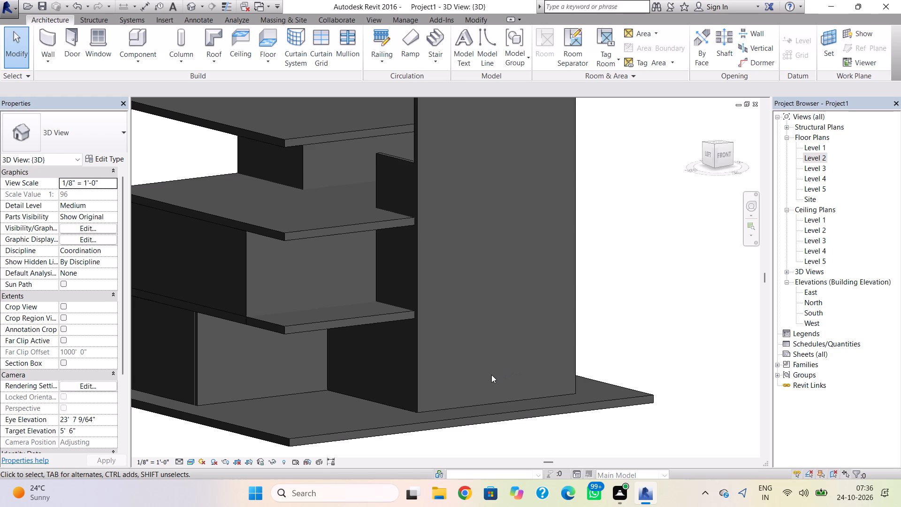
{"action": "scroll", "coordinate": [443, 374], "scroll_direction": "down", "scroll_amount": 2}
{"action": "middle_click", "coordinate": [448, 384]}
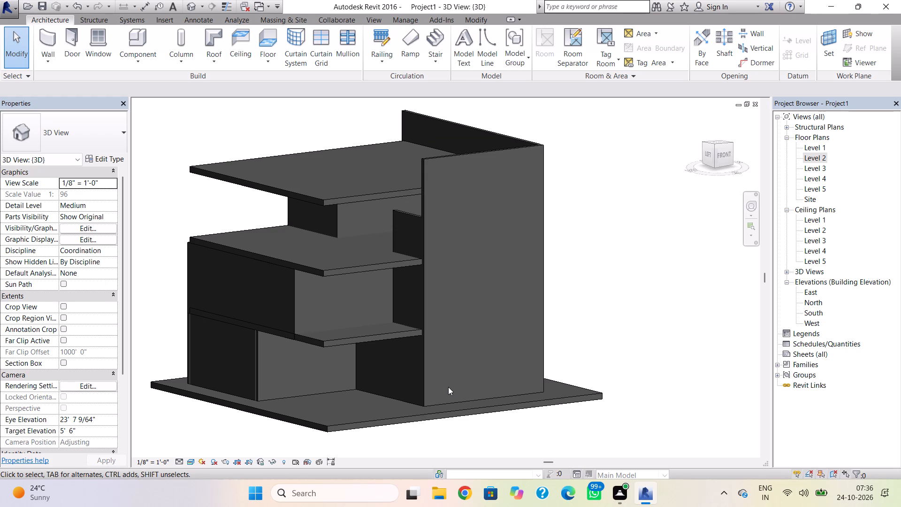
Lower the top of the long east wall segment to the top of the Level 4 roof, about 37' high.
{"action": "right_click_drag", "start_coordinate": [624, 329], "coordinate": [611, 337], "text": "shift"}
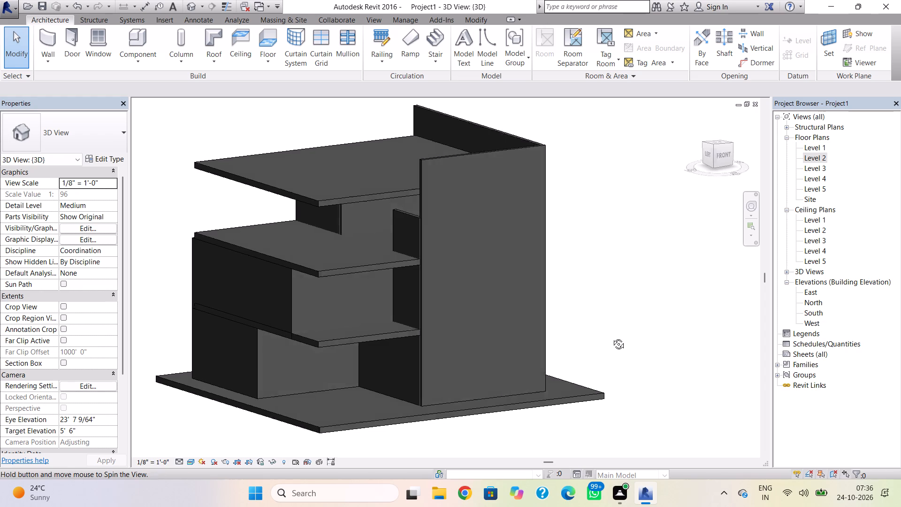
{"action": "right_click_drag", "start_coordinate": [611, 337], "coordinate": [397, 328], "text": "shift"}
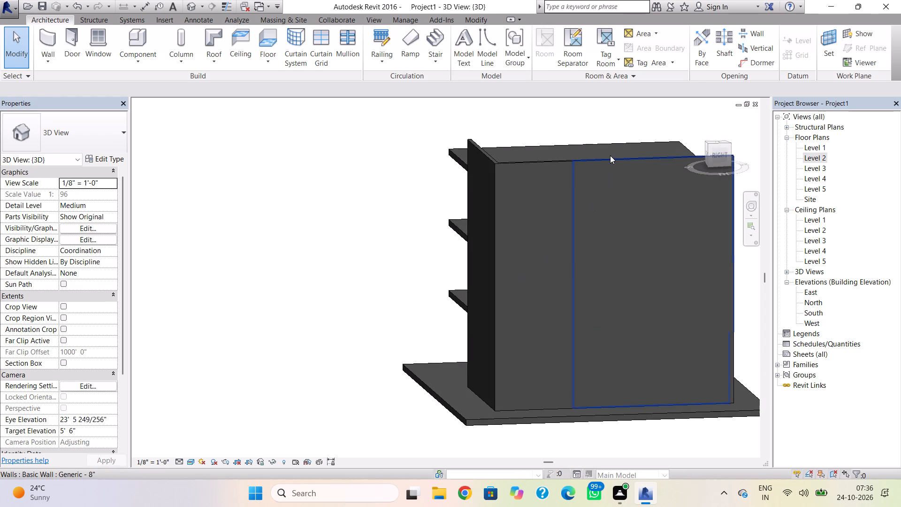
{"action": "left_click", "coordinate": [610, 155]}
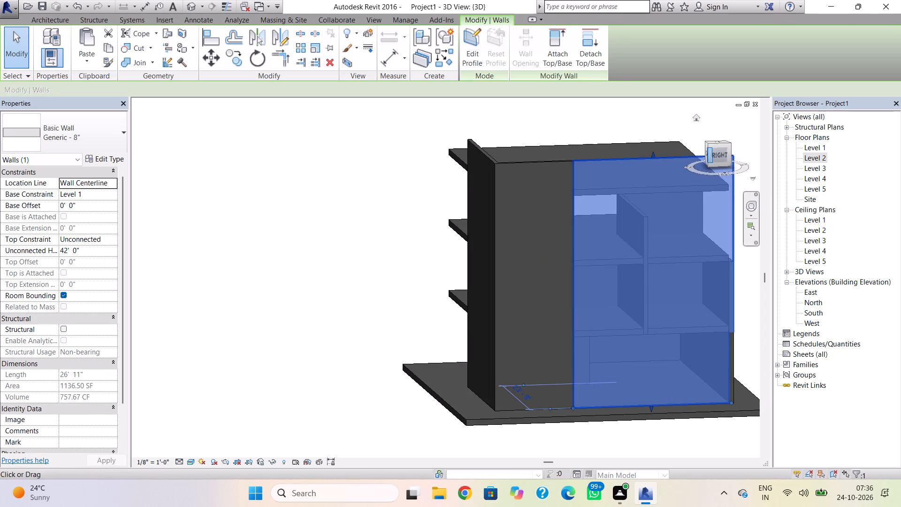
{"action": "left_click", "coordinate": [719, 153]}
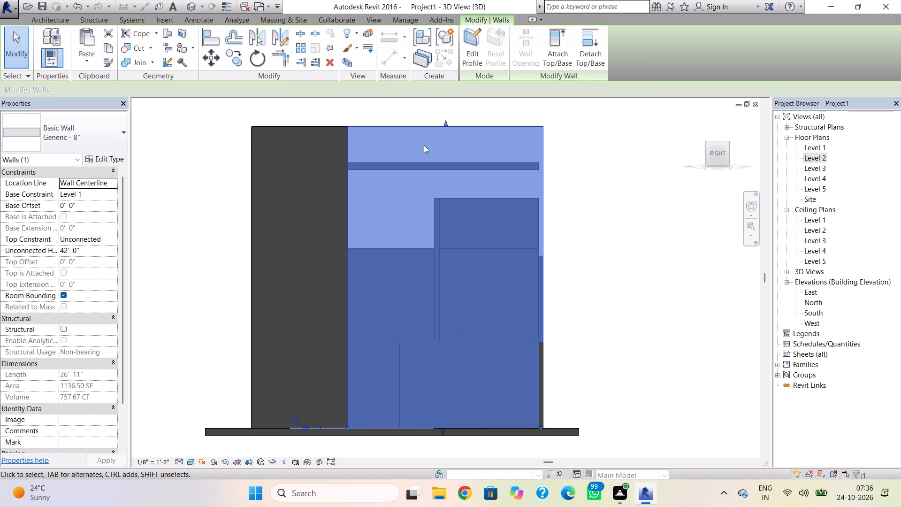
{"action": "scroll", "coordinate": [428, 144], "scroll_direction": "up", "scroll_amount": 3}
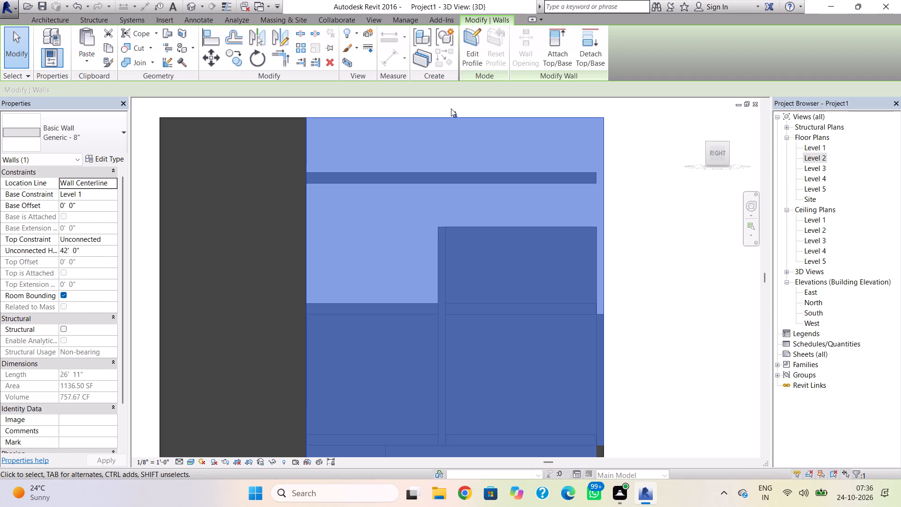
{"action": "left_click_drag", "start_coordinate": [454, 112], "coordinate": [457, 150]}
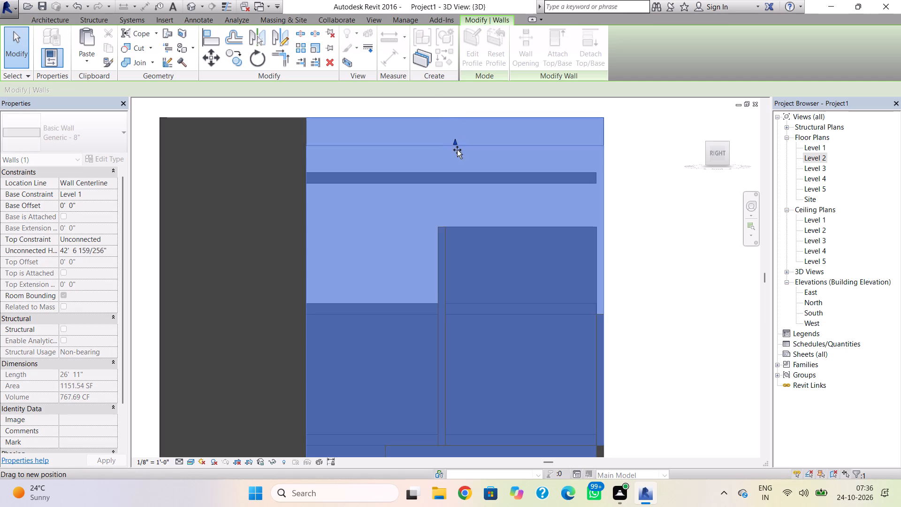
{"action": "left_click_drag", "start_coordinate": [457, 150], "coordinate": [461, 172]}
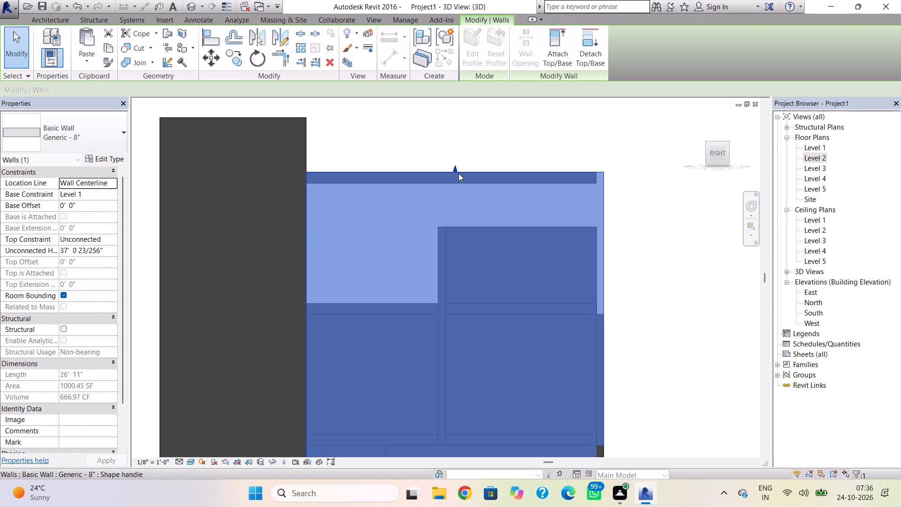
{"action": "left_click", "coordinate": [368, 200]}
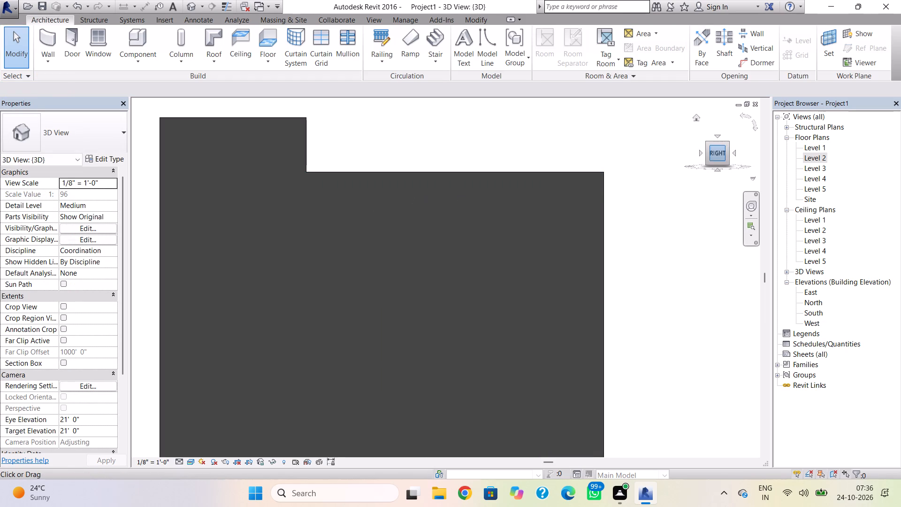
Lower the top of the short east wall segment to the top face of the Level 4 roof, at 37'.
{"action": "left_click", "coordinate": [700, 152]}
{"action": "left_click", "coordinate": [700, 152]}
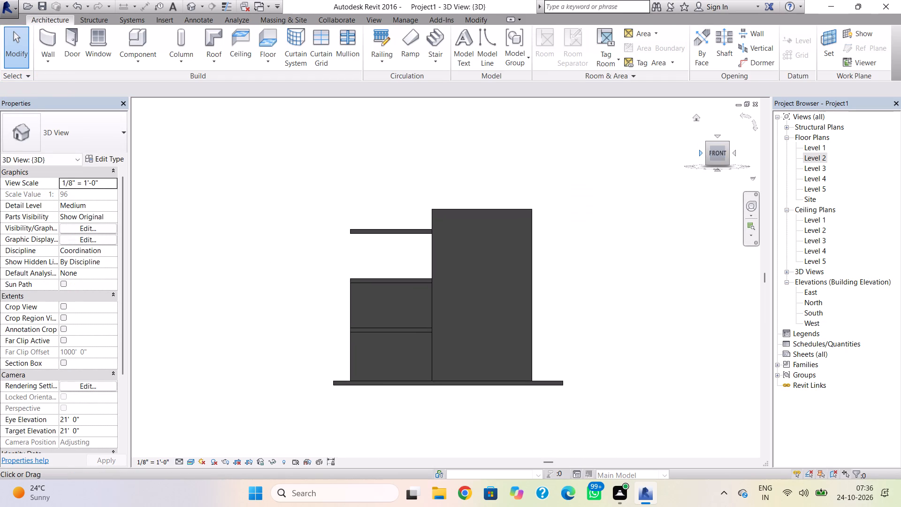
{"action": "left_click", "coordinate": [700, 152]}
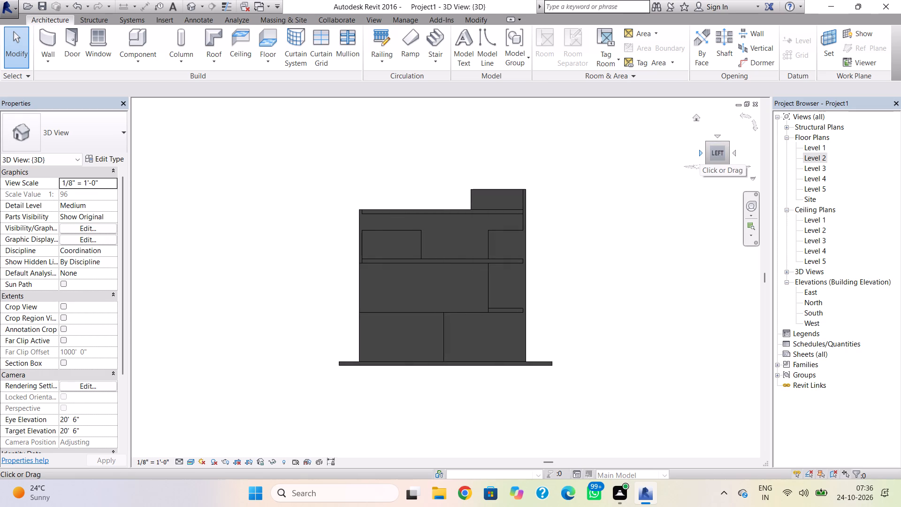
{"action": "left_click", "coordinate": [700, 152]}
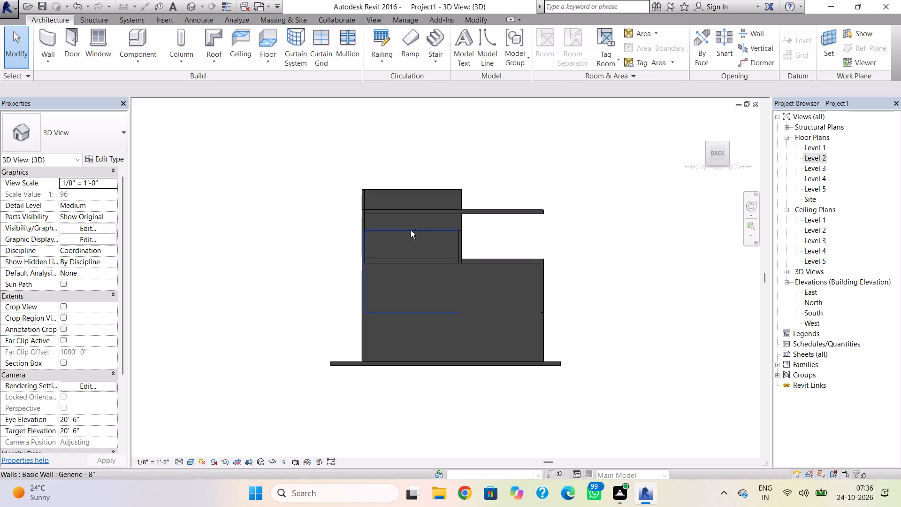
{"action": "right_click_drag", "start_coordinate": [402, 237], "coordinate": [235, 243], "text": "shift"}
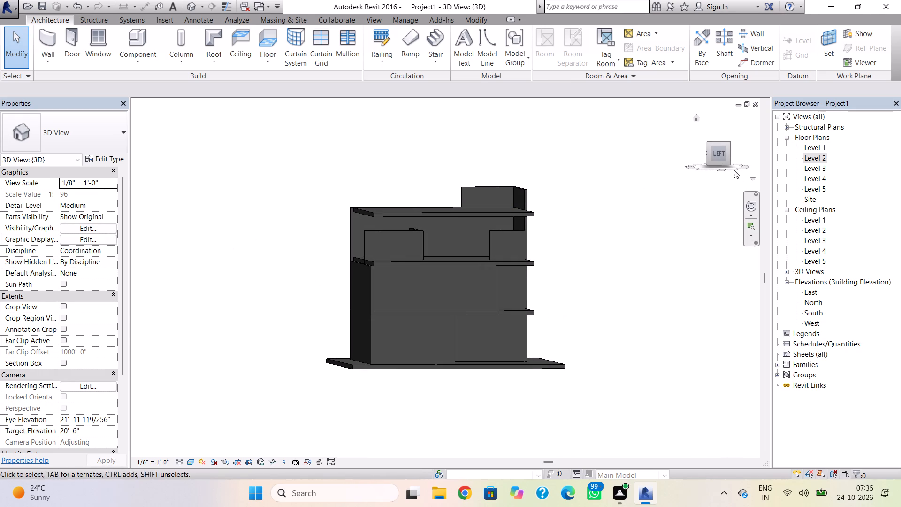
{"action": "left_click", "coordinate": [722, 154]}
{"action": "scroll", "coordinate": [444, 212], "scroll_direction": "up", "scroll_amount": 3}
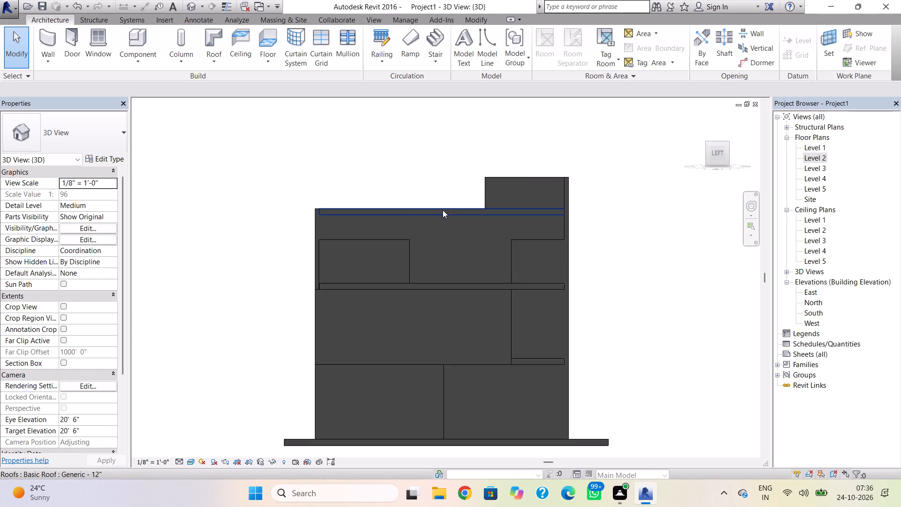
{"action": "scroll", "coordinate": [443, 205], "scroll_direction": "up", "scroll_amount": 6}
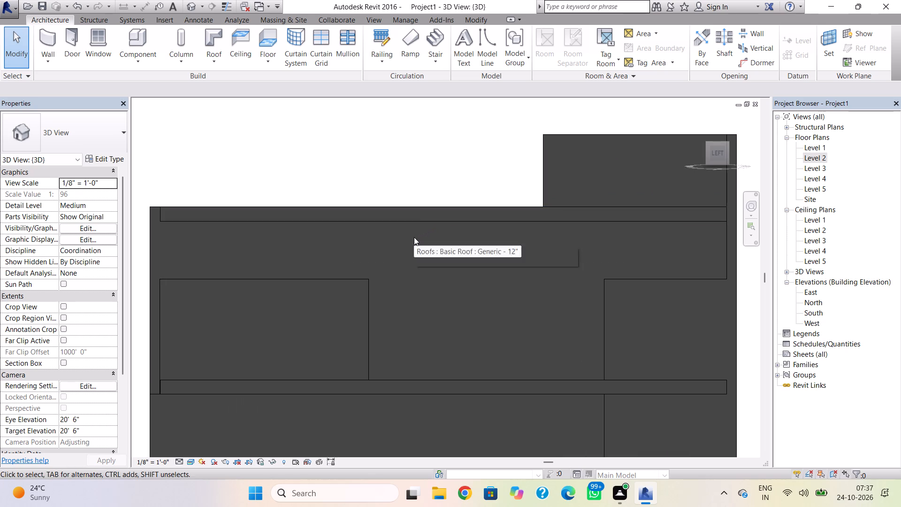
{"action": "middle_click_drag", "start_coordinate": [425, 245], "coordinate": [522, 245]}
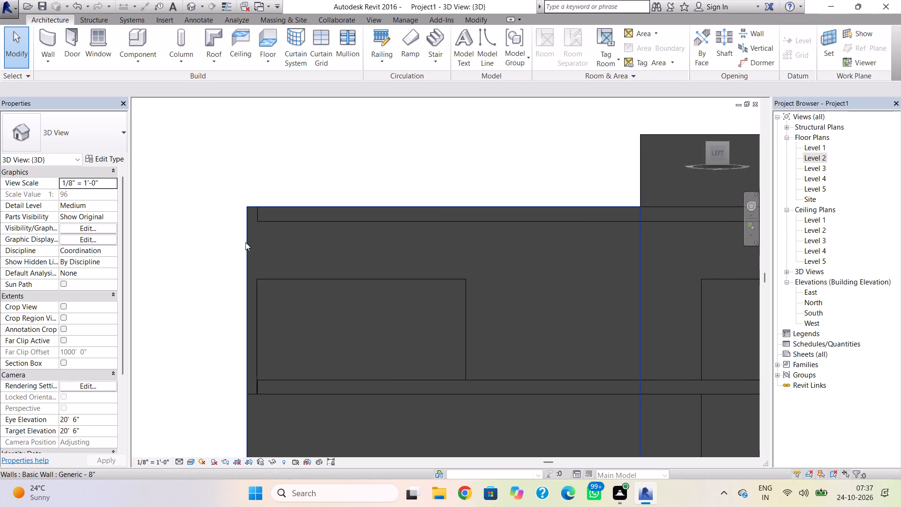
{"action": "left_click", "coordinate": [248, 237]}
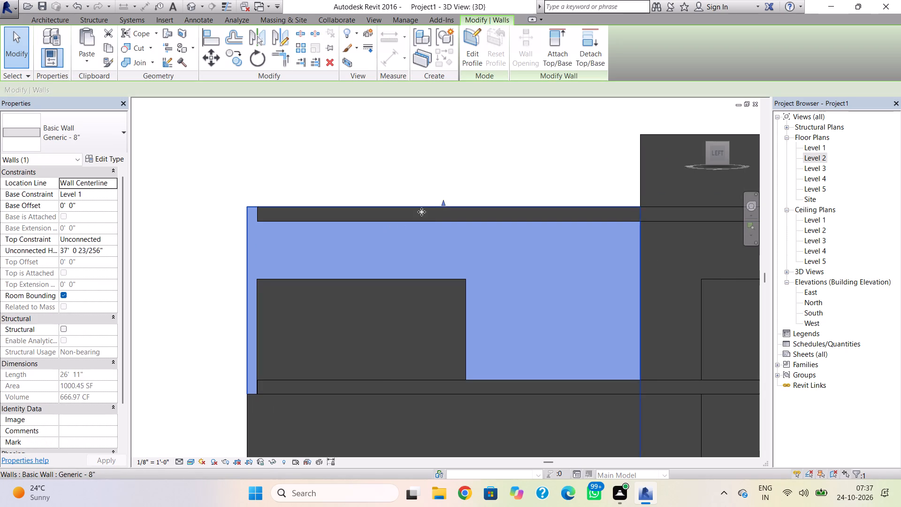
{"action": "left_click", "coordinate": [487, 192]}
{"action": "middle_click_drag", "start_coordinate": [571, 185], "coordinate": [336, 242]}
{"action": "left_click", "coordinate": [488, 193]}
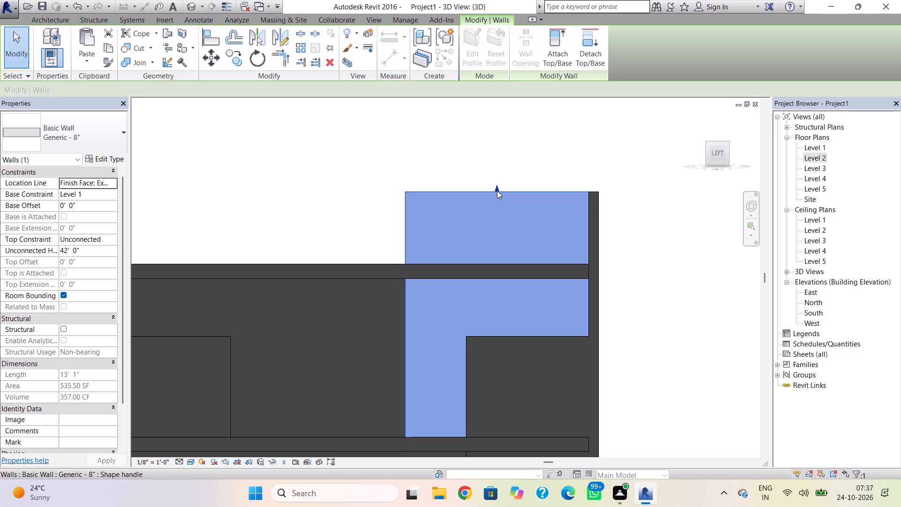
{"action": "left_click_drag", "start_coordinate": [497, 191], "coordinate": [509, 265]}
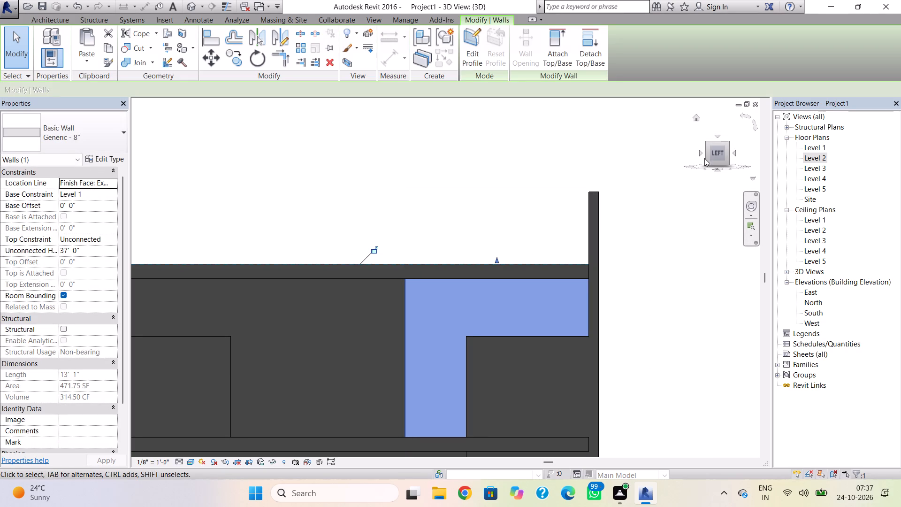
Lower the top of the tall south wall to the top face of the Level 4 roof, at 37'.
{"action": "left_click", "coordinate": [700, 153]}
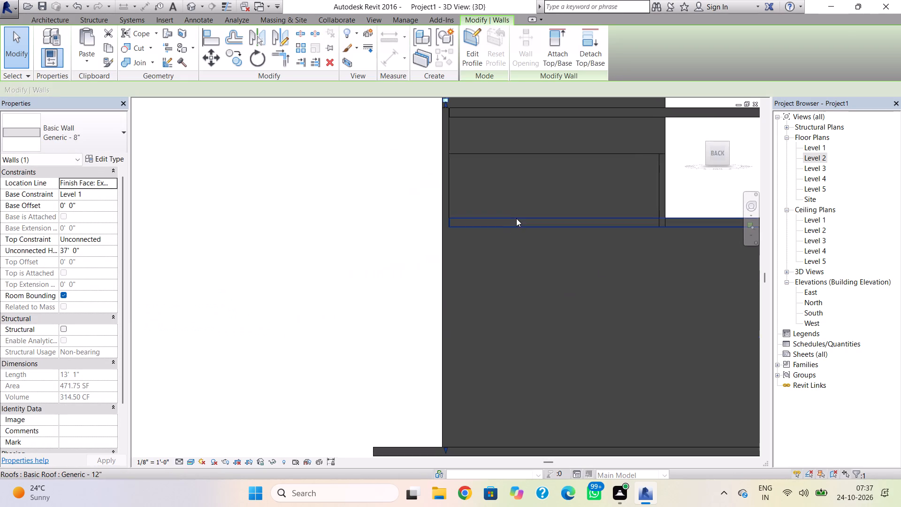
{"action": "middle_click_drag", "start_coordinate": [516, 223], "coordinate": [504, 307]}
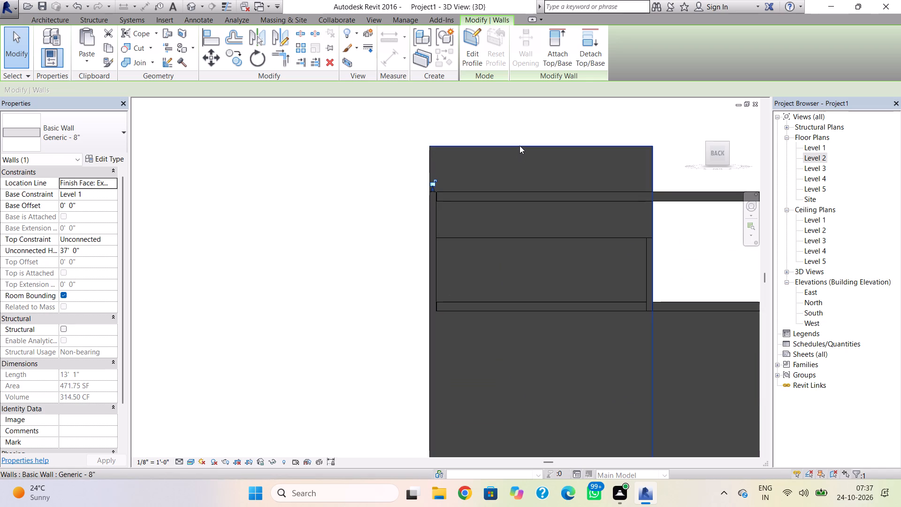
{"action": "left_click", "coordinate": [519, 146]}
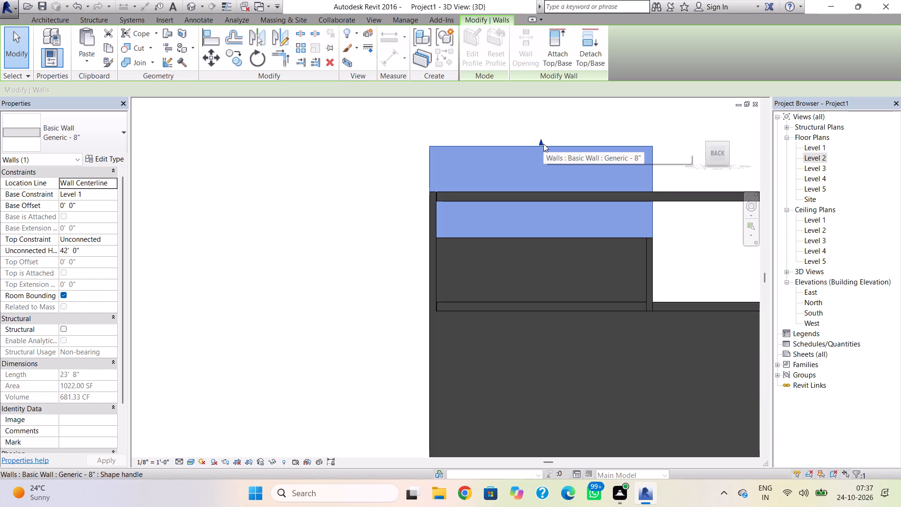
{"action": "left_click_drag", "start_coordinate": [541, 143], "coordinate": [546, 181]}
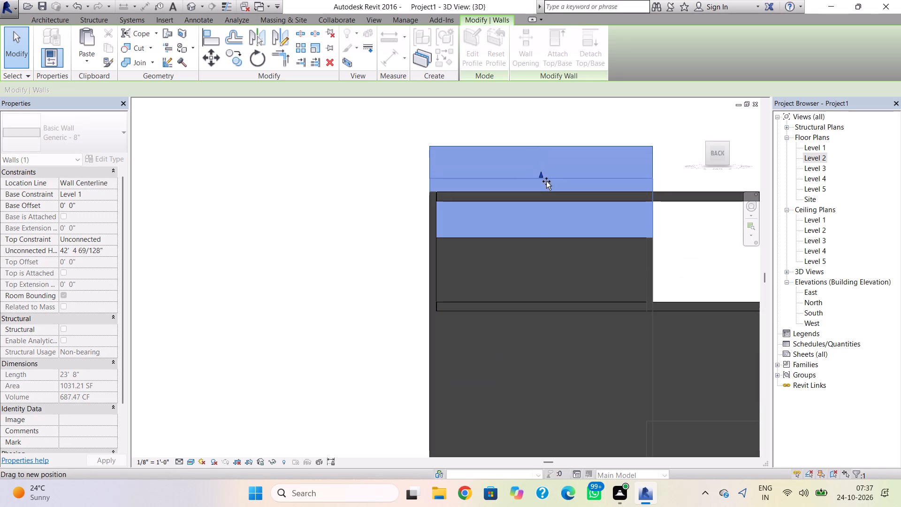
{"action": "left_click_drag", "start_coordinate": [546, 181], "coordinate": [549, 191]}
Open the footprint of the Level 4 roof for editing and show it in the Level 4 floor plan.
{"action": "scroll", "coordinate": [436, 201], "scroll_direction": "up", "scroll_amount": 6}
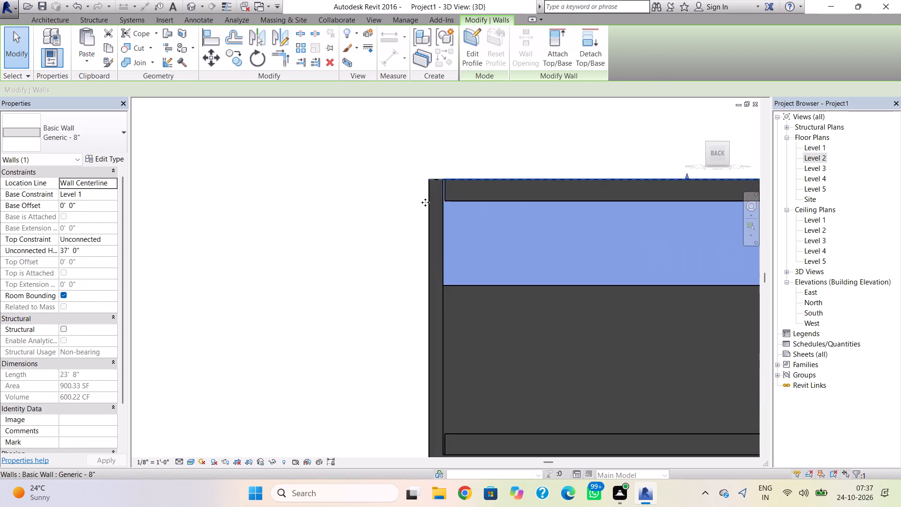
{"action": "scroll", "coordinate": [430, 202], "scroll_direction": "up", "scroll_amount": 3}
{"action": "left_click", "coordinate": [476, 194]}
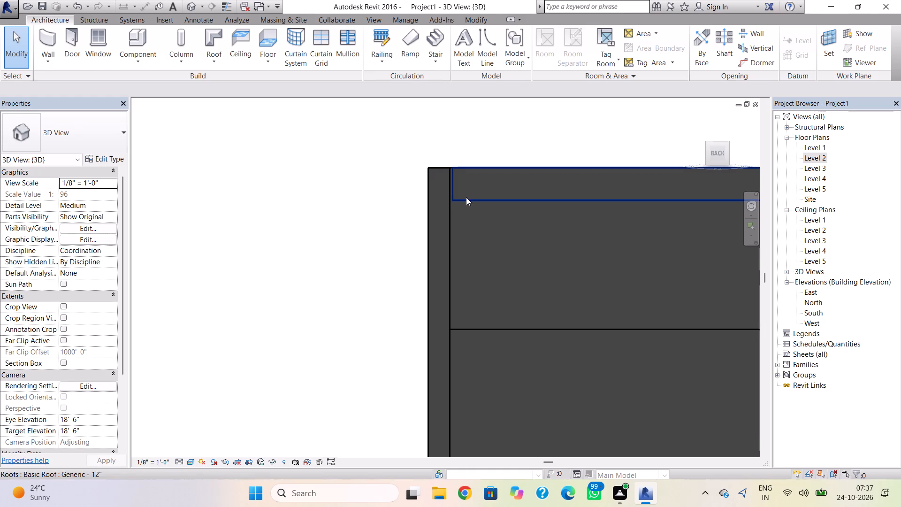
{"action": "left_click", "coordinate": [466, 197]}
{"action": "double_click", "coordinate": [483, 200]}
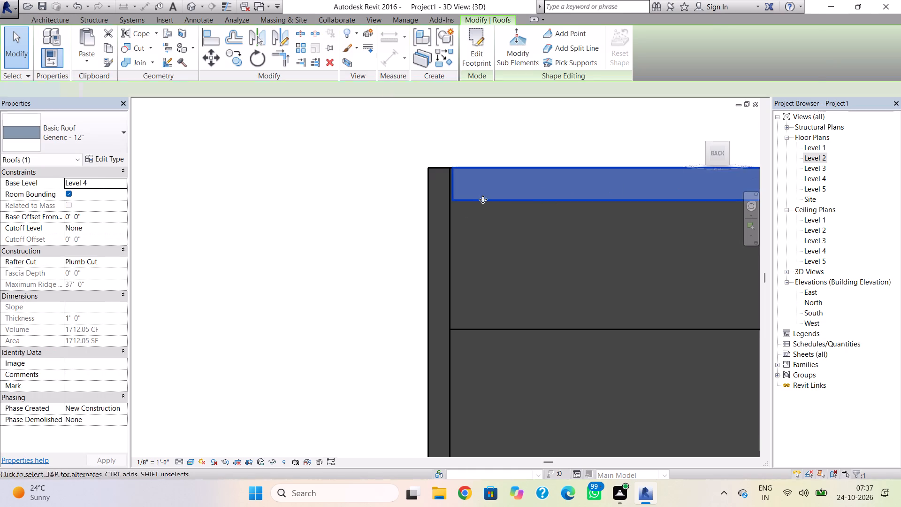
{"action": "left_click", "coordinate": [802, 156]}
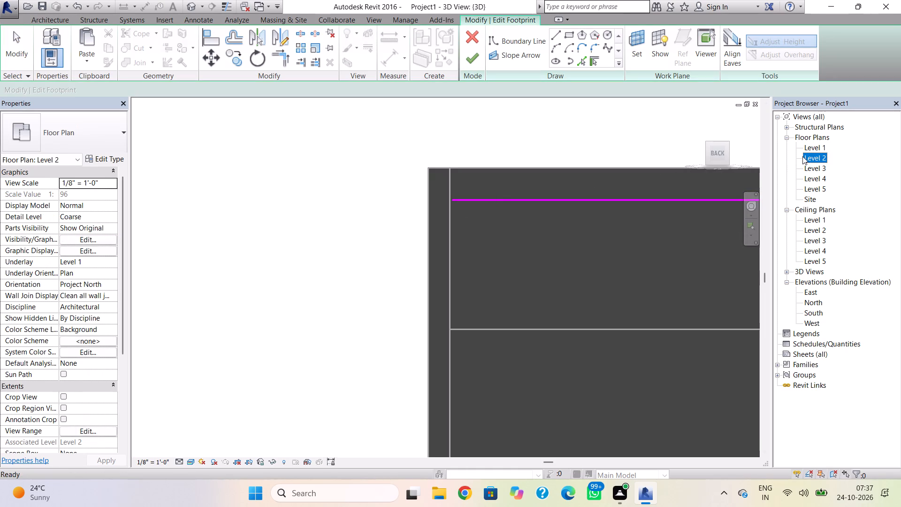
{"action": "scroll", "coordinate": [808, 185], "scroll_direction": "down", "scroll_amount": 4}
{"action": "scroll", "coordinate": [659, 220], "scroll_direction": "down", "scroll_amount": 5}
{"action": "scroll", "coordinate": [614, 251], "scroll_direction": "down", "scroll_amount": 3}
{"action": "middle_click_drag", "start_coordinate": [611, 244], "coordinate": [508, 196]}
{"action": "scroll", "coordinate": [532, 240], "scroll_direction": "down", "scroll_amount": 2}
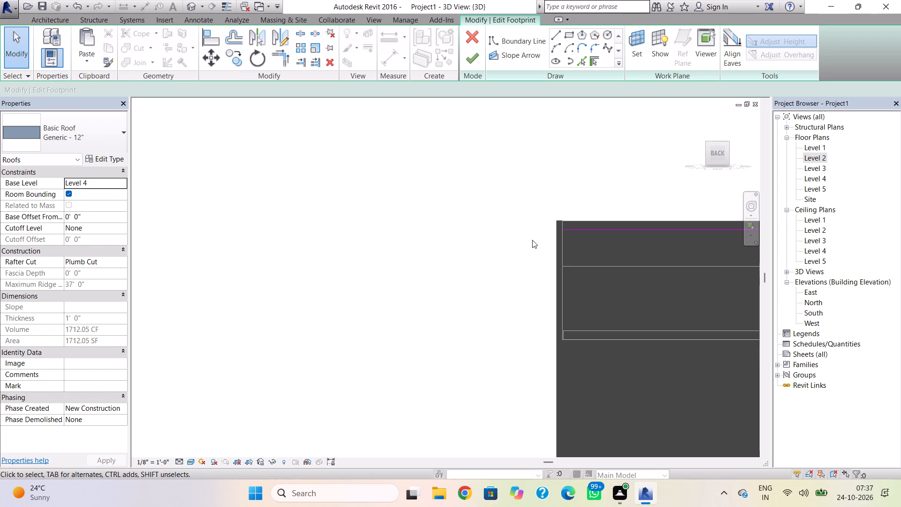
{"action": "middle_click_drag", "start_coordinate": [532, 240], "coordinate": [335, 195]}
{"action": "scroll", "coordinate": [369, 229], "scroll_direction": "down", "scroll_amount": 4}
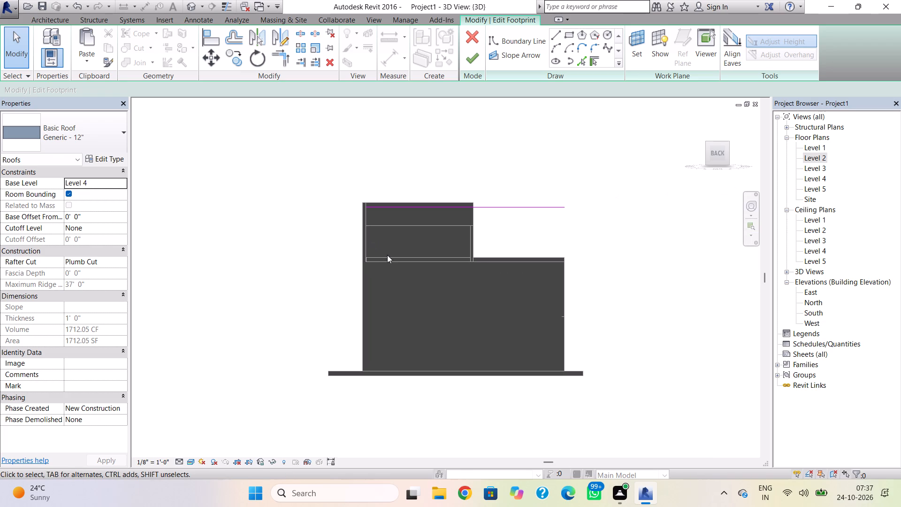
{"action": "right_click_drag", "start_coordinate": [492, 261], "coordinate": [382, 272], "text": "shift"}
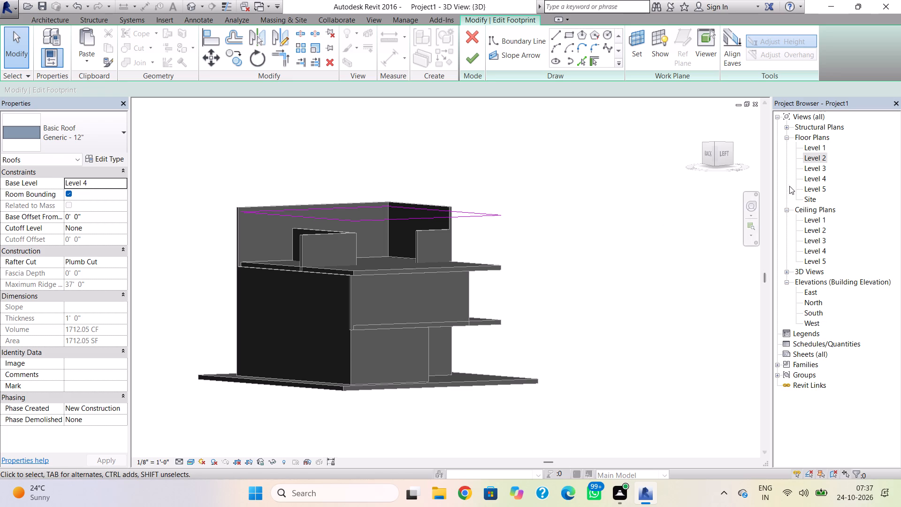
{"action": "double_click", "coordinate": [802, 180]}
{"action": "double_click", "coordinate": [807, 179]}
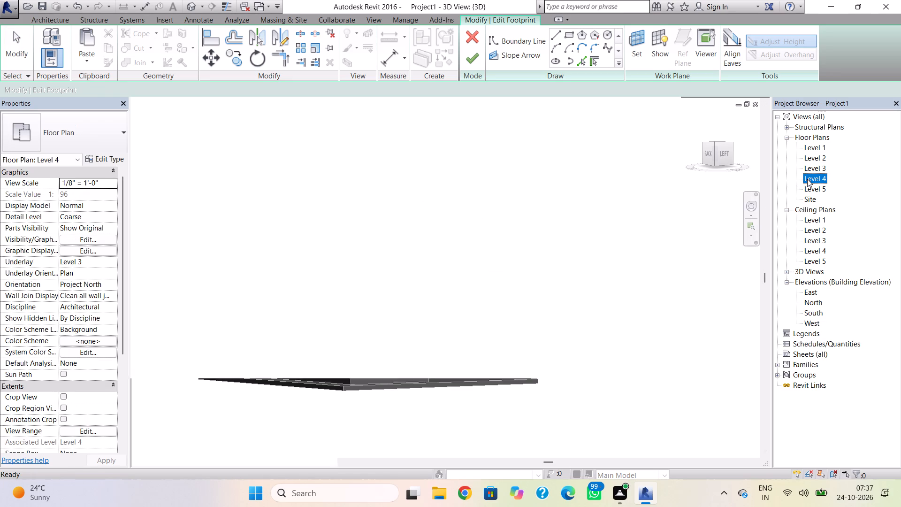
Nudge the Level 4 roof's east boundary line outward toward the inner face of the east wall and finish the footprint.
{"action": "scroll", "coordinate": [563, 247], "scroll_direction": "down", "scroll_amount": 11}
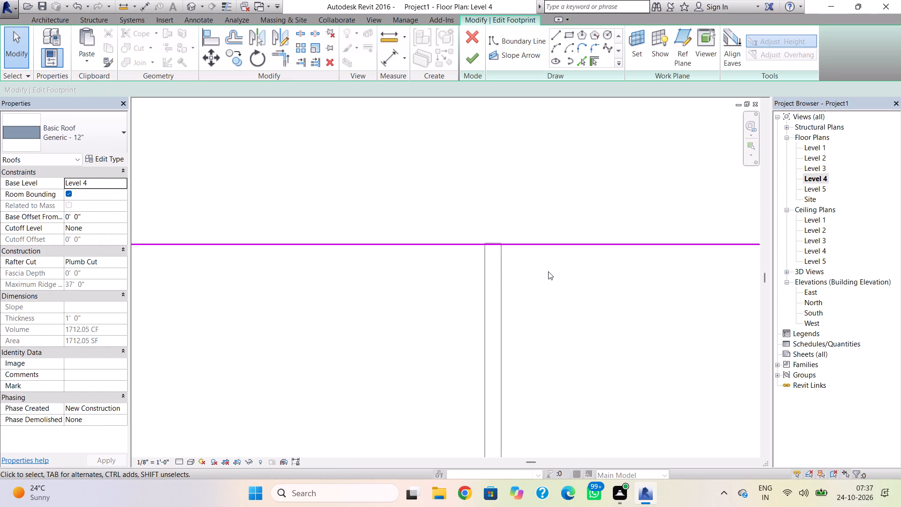
{"action": "scroll", "coordinate": [548, 271], "scroll_direction": "down", "scroll_amount": 10}
{"action": "middle_click_drag", "start_coordinate": [550, 277], "coordinate": [460, 247]}
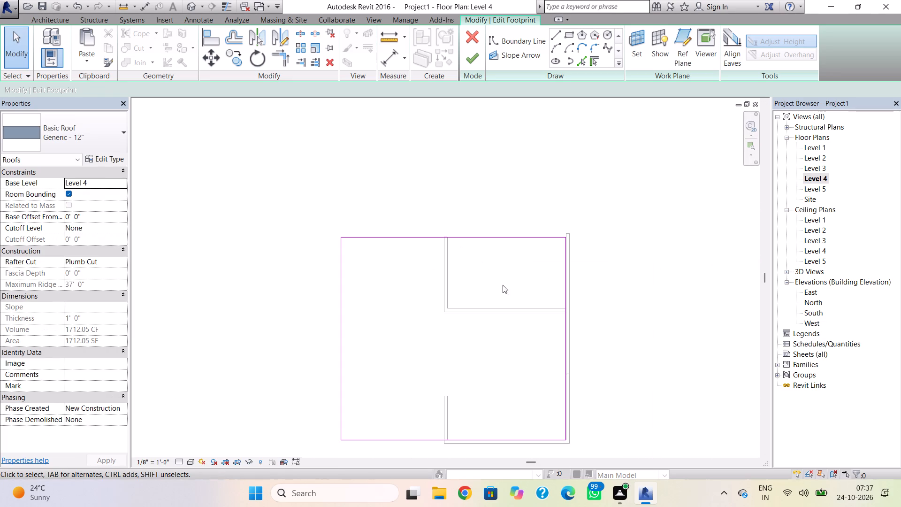
{"action": "scroll", "coordinate": [550, 364], "scroll_direction": "up", "scroll_amount": 14}
{"action": "scroll", "coordinate": [601, 354], "scroll_direction": "up", "scroll_amount": 3}
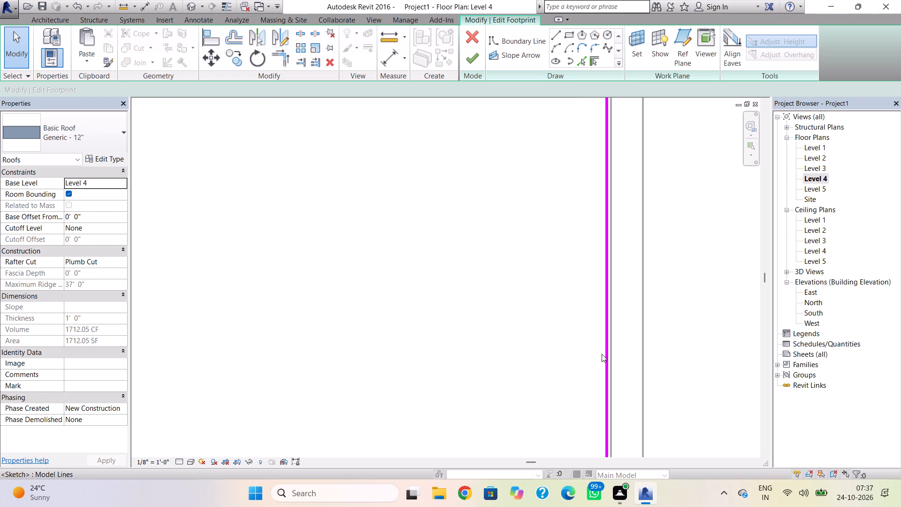
{"action": "scroll", "coordinate": [602, 354], "scroll_direction": "up", "scroll_amount": 2}
{"action": "left_click", "coordinate": [607, 351]}
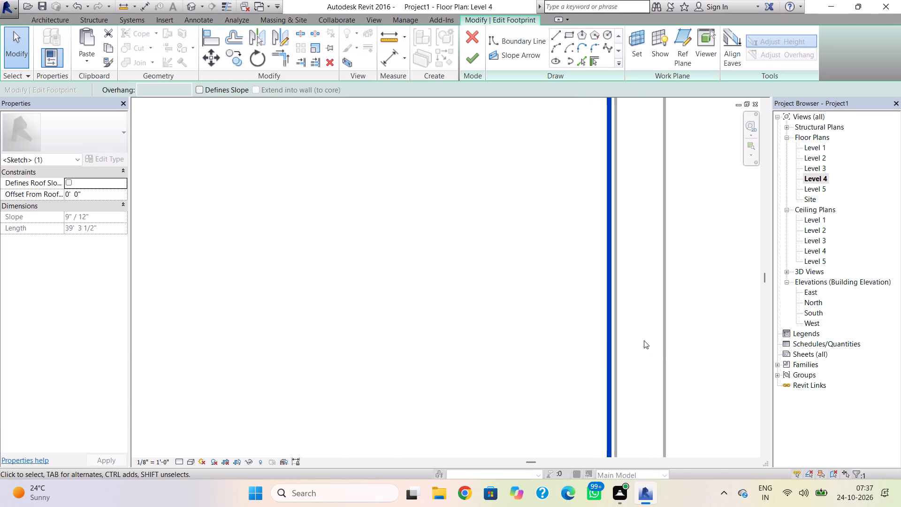
{"action": "key", "text": "Right"}
{"action": "key", "text": "Right"}
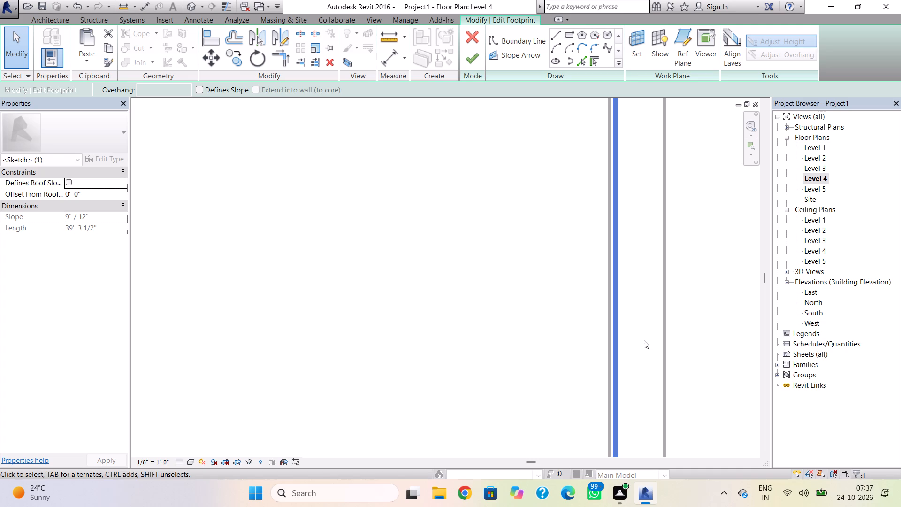
{"action": "key", "text": "Left"}
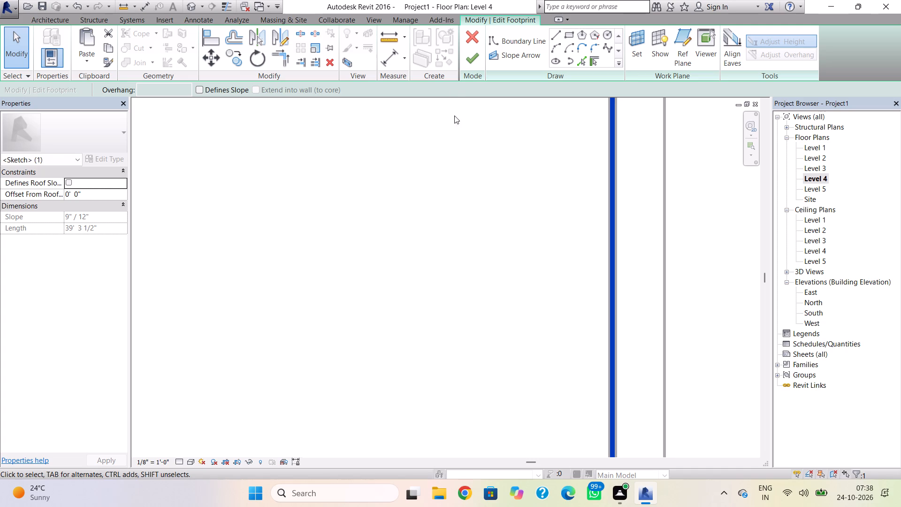
{"action": "left_click", "coordinate": [477, 55]}
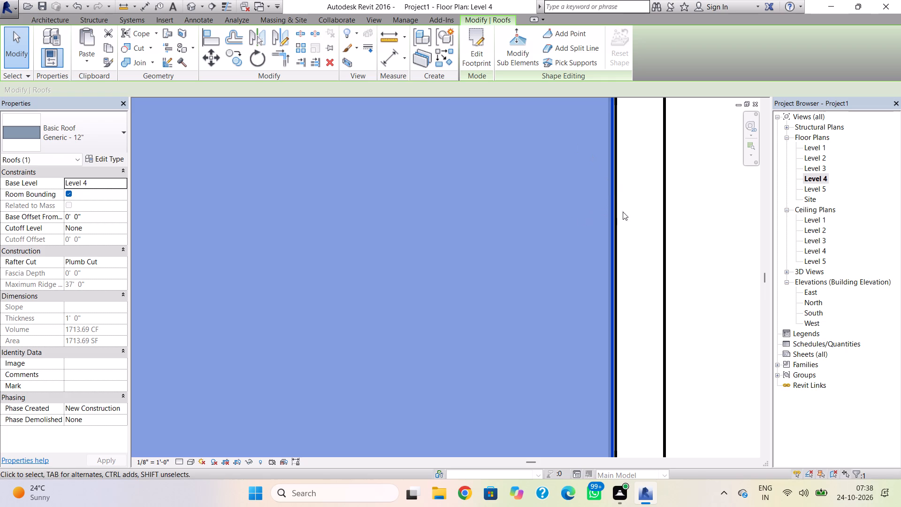
Reopen the roof footprint, nudge its east boundary line slightly further against the east wall's inner face, and finish the edit.
{"action": "double_click", "coordinate": [610, 196]}
{"action": "scroll", "coordinate": [611, 203], "scroll_direction": "up", "scroll_amount": 1}
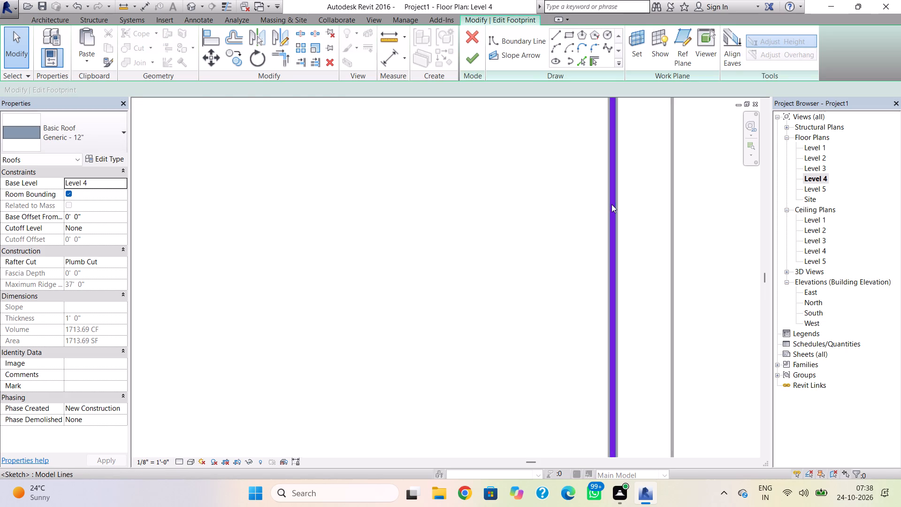
{"action": "scroll", "coordinate": [611, 204], "scroll_direction": "up", "scroll_amount": 2}
{"action": "left_click", "coordinate": [611, 204]}
{"action": "scroll", "coordinate": [611, 204], "scroll_direction": "up", "scroll_amount": 7}
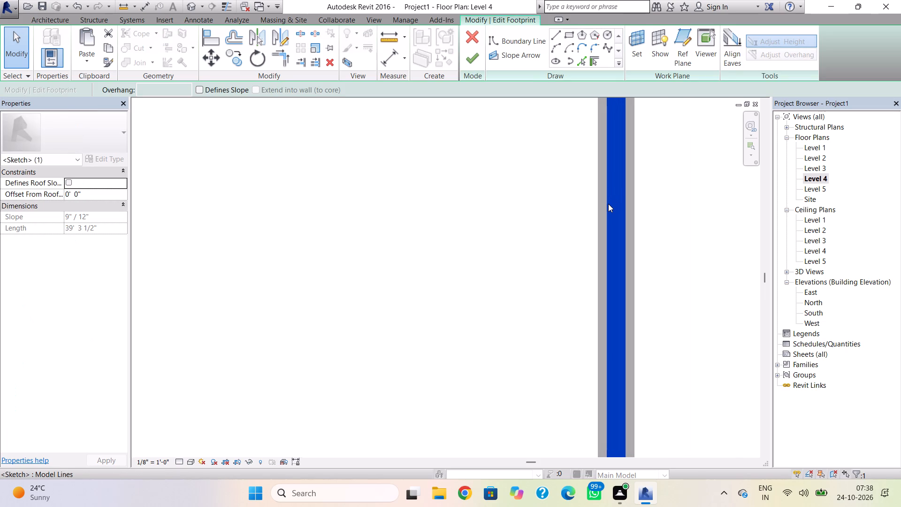
{"action": "key", "text": "Right"}
{"action": "key", "text": "Right"}
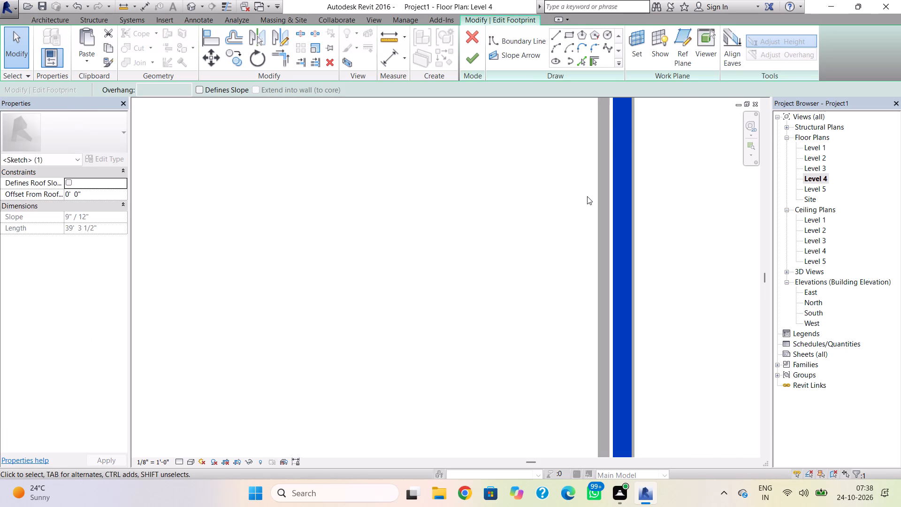
{"action": "left_click", "coordinate": [473, 63]}
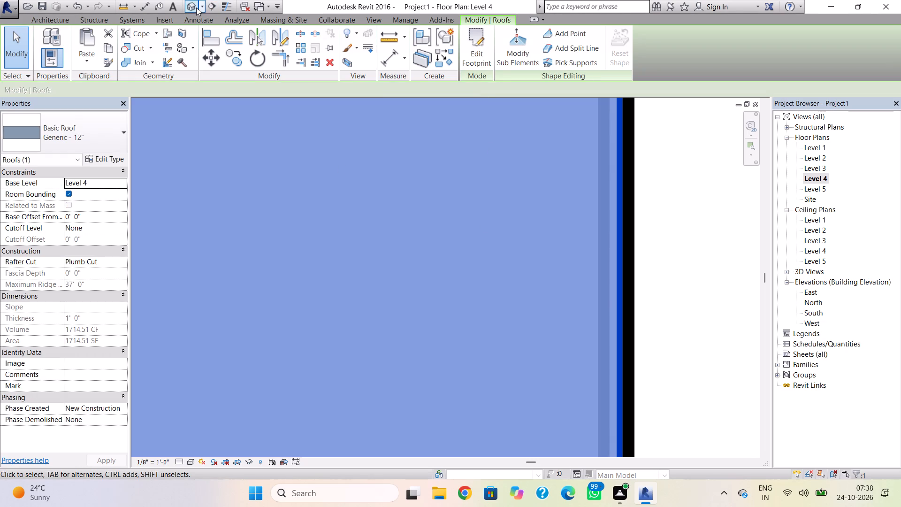
Switch to the 3D view and save the project in Documents as REVIT INTERNSHIP 14.
{"action": "left_click", "coordinate": [193, 6]}
{"action": "left_click", "coordinate": [387, 210]}
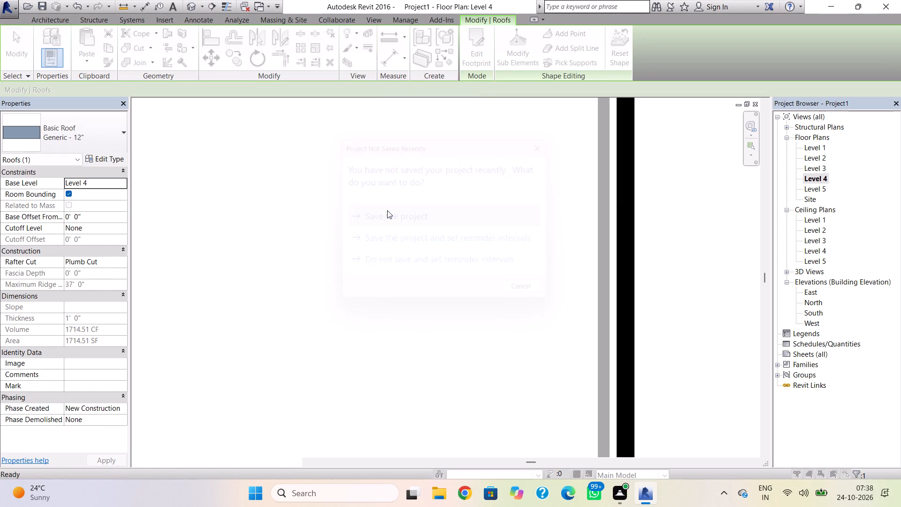
{"action": "left_click_drag", "start_coordinate": [379, 329], "coordinate": [350, 342]}
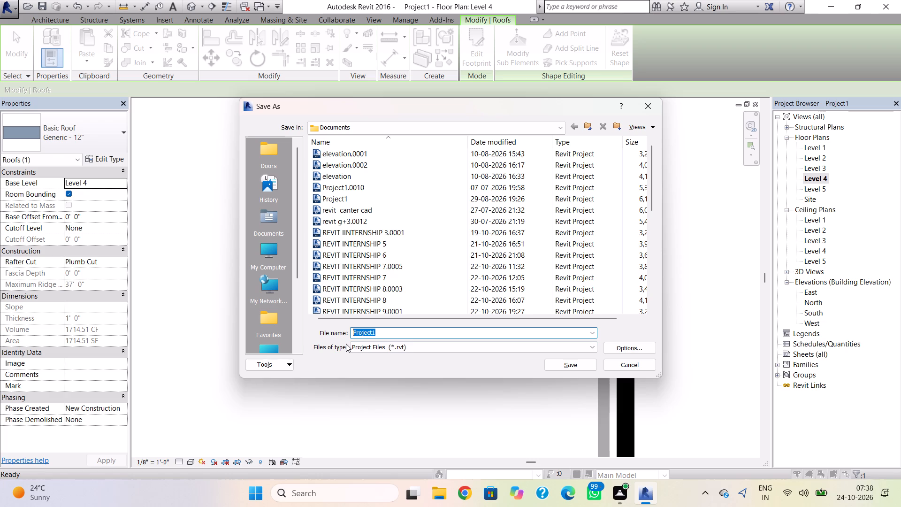
{"action": "type", "text": "REV"}
{"action": "type", "text": "IT"}
{"action": "key", "text": "space"}
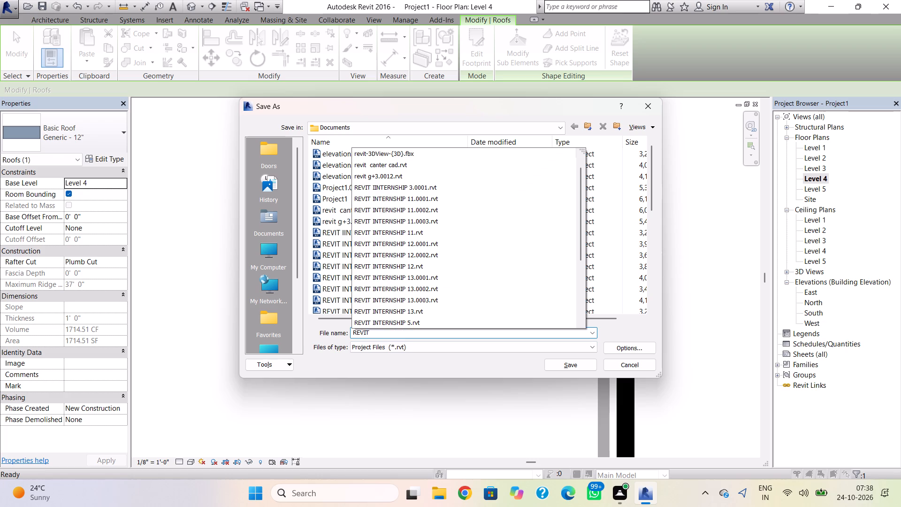
{"action": "type", "text": "INTR"}
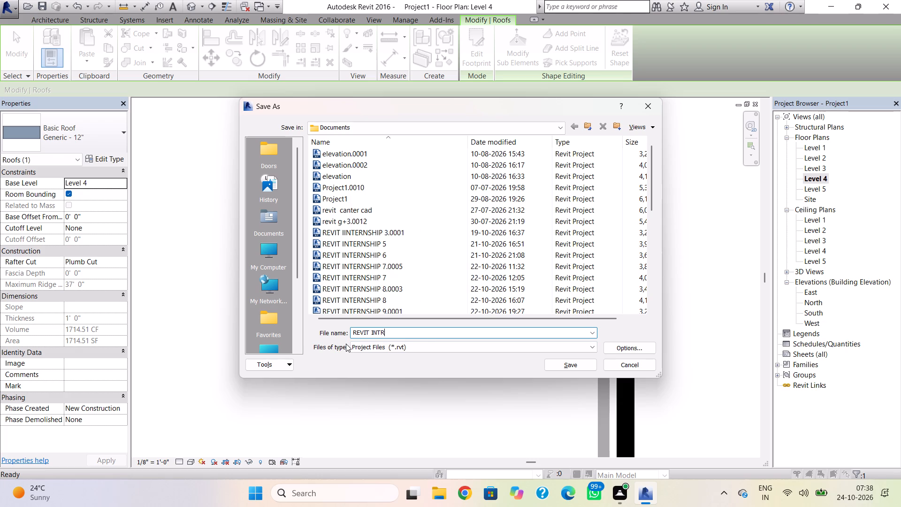
{"action": "key", "text": "BackSpace"}
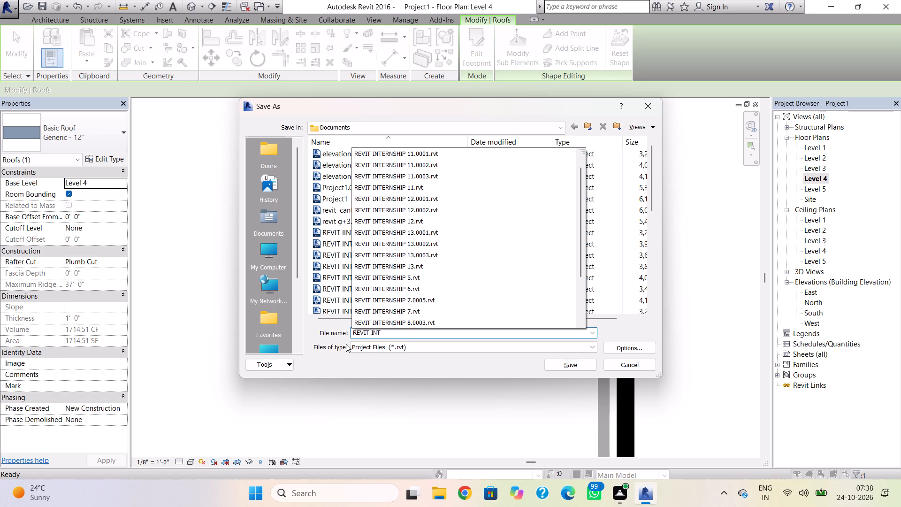
{"action": "type", "text": "ERNSHIP"}
{"action": "key", "text": "space"}
{"action": "type", "text": "14"}
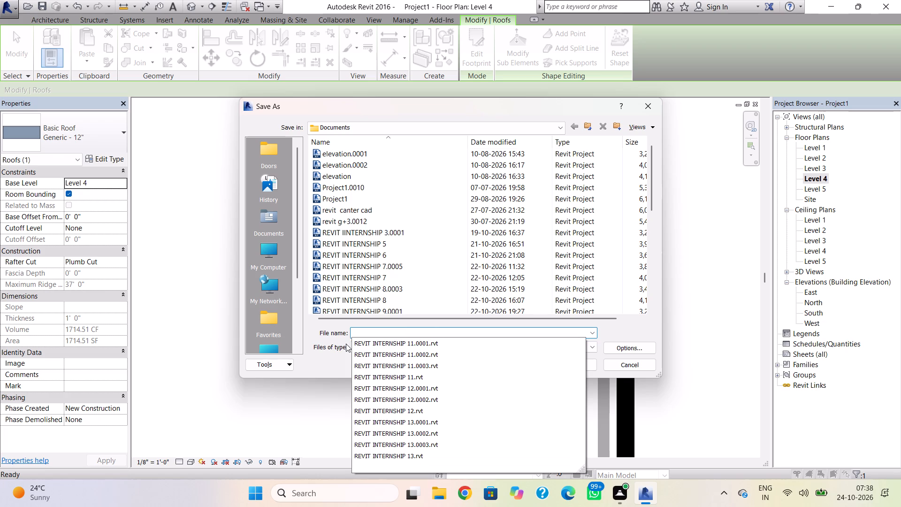
{"action": "key", "text": "BackSpace"}
{"action": "key", "text": "3"}
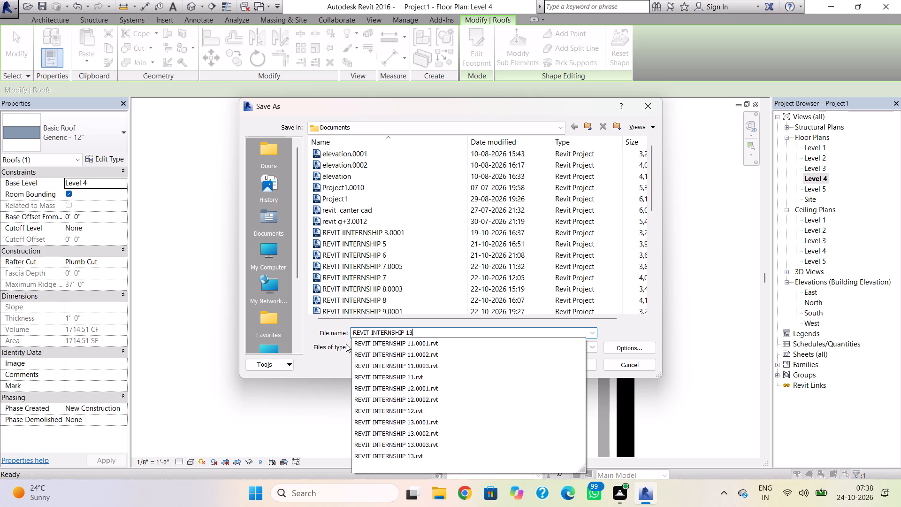
{"action": "key", "text": "BackSpace"}
{"action": "key", "text": "4"}
{"action": "key", "text": "BackSpace"}
{"action": "key", "text": "BackSpace"}
{"action": "key", "text": "4"}
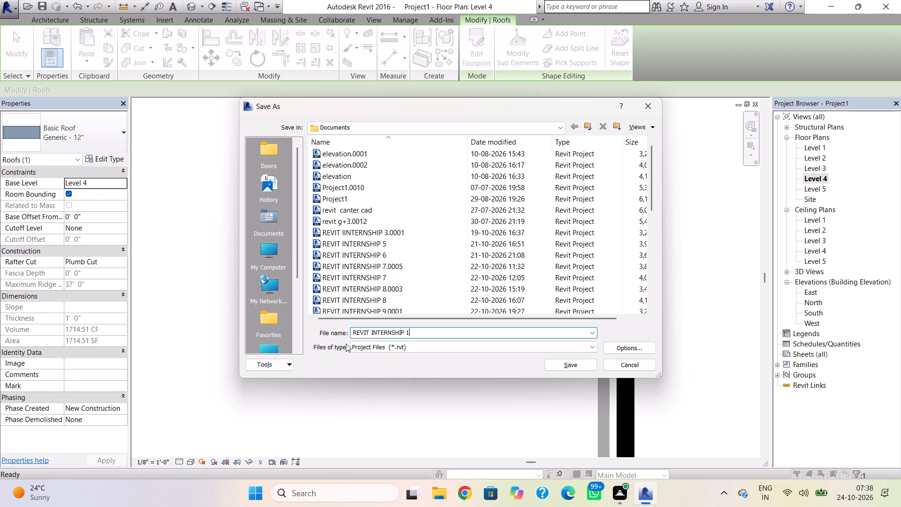
{"action": "left_click", "coordinate": [584, 370]}
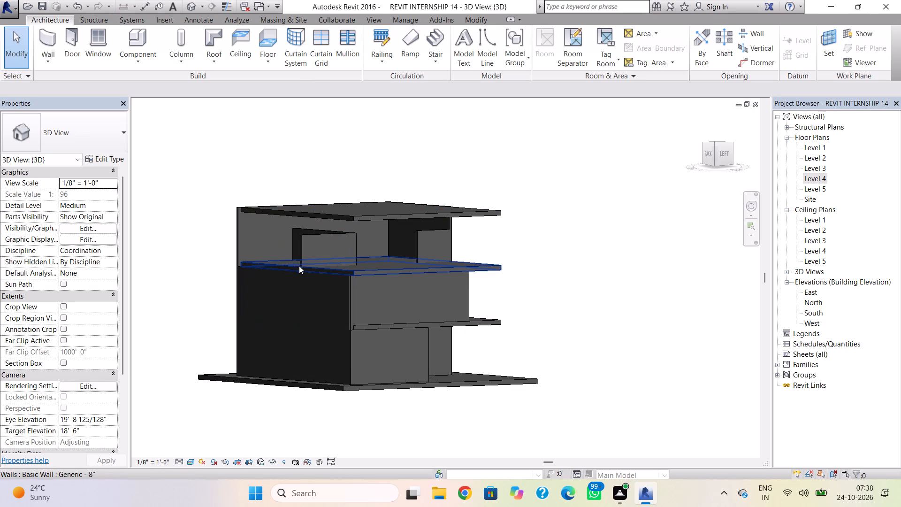
Open the Level 2 floor plan at the building's northern rooms.
{"action": "left_click", "coordinate": [813, 159]}
{"action": "left_click", "coordinate": [813, 159]}
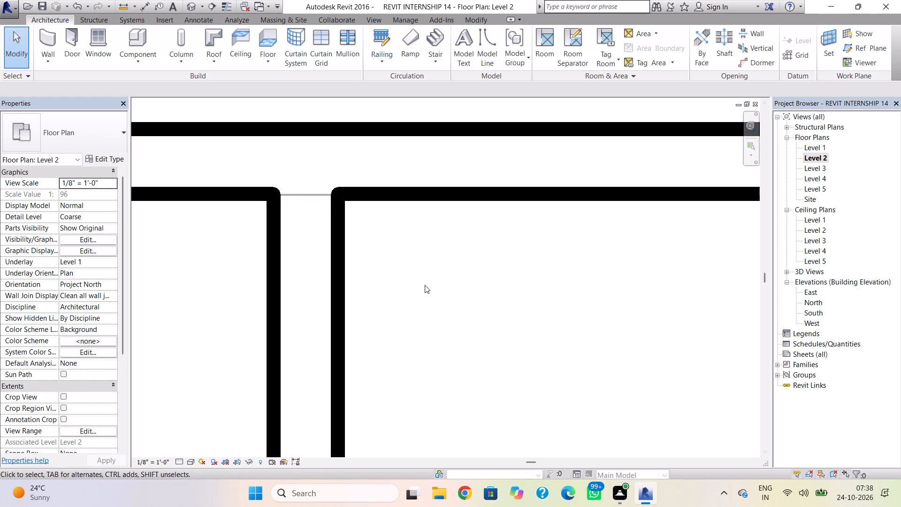
{"action": "scroll", "coordinate": [404, 300], "scroll_direction": "down", "scroll_amount": 20}
{"action": "scroll", "coordinate": [417, 307], "scroll_direction": "up", "scroll_amount": 1}
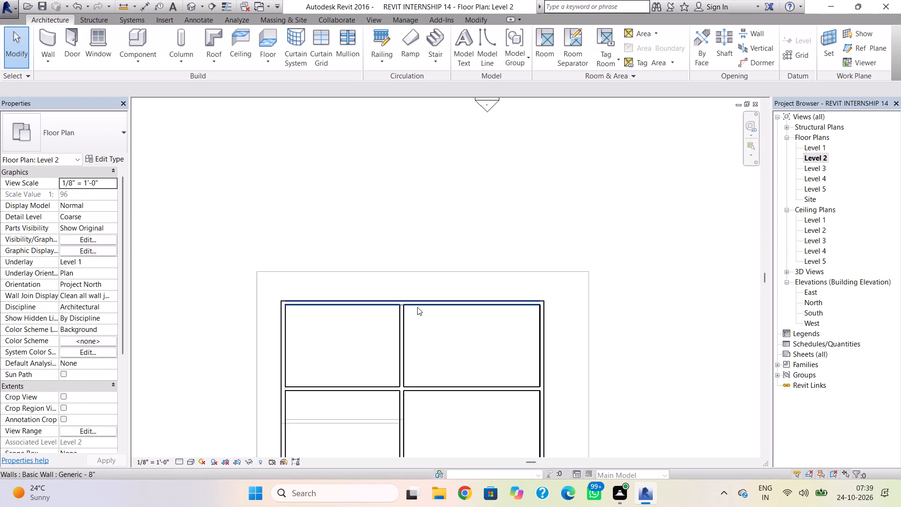
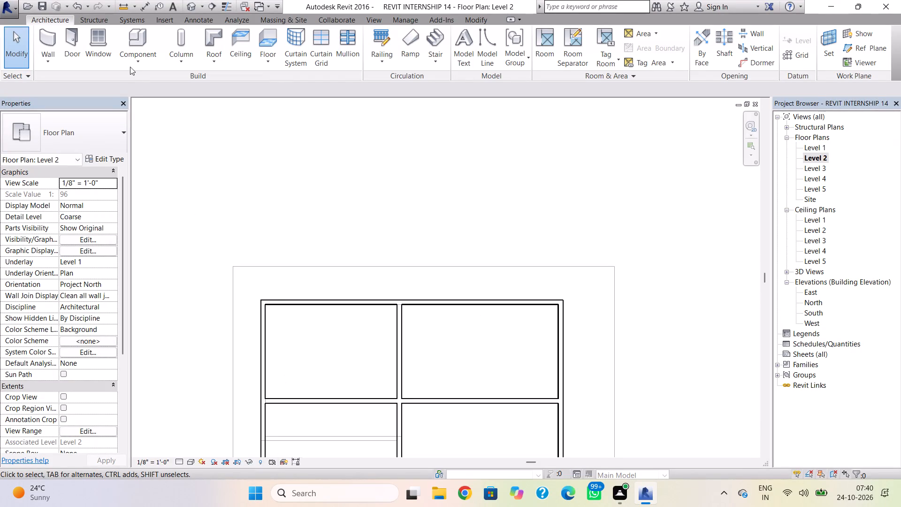
In the 3D view, copy the 43'-8" north exterior wall on Level 2 and paste it aligned to Level 3.
{"action": "left_click", "coordinate": [188, 0]}
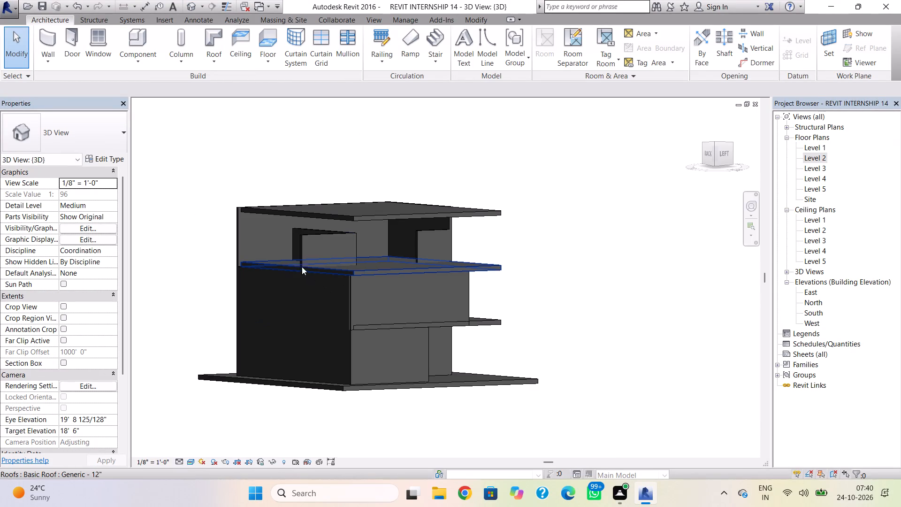
{"action": "right_click_drag", "start_coordinate": [314, 257], "coordinate": [291, 307], "text": "shift"}
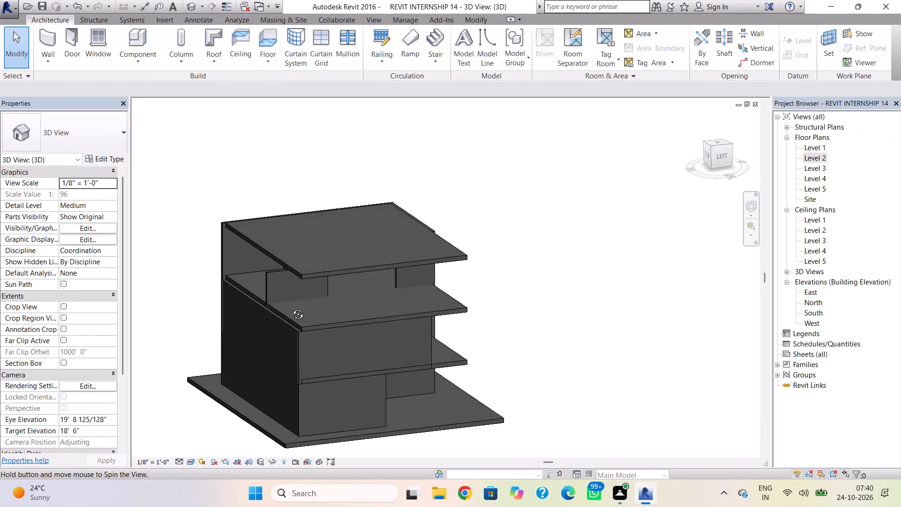
{"action": "right_click_drag", "start_coordinate": [291, 307], "coordinate": [292, 312], "text": "shift"}
{"action": "right_click", "coordinate": [290, 305], "text": "shift"}
{"action": "left_click", "coordinate": [283, 332]}
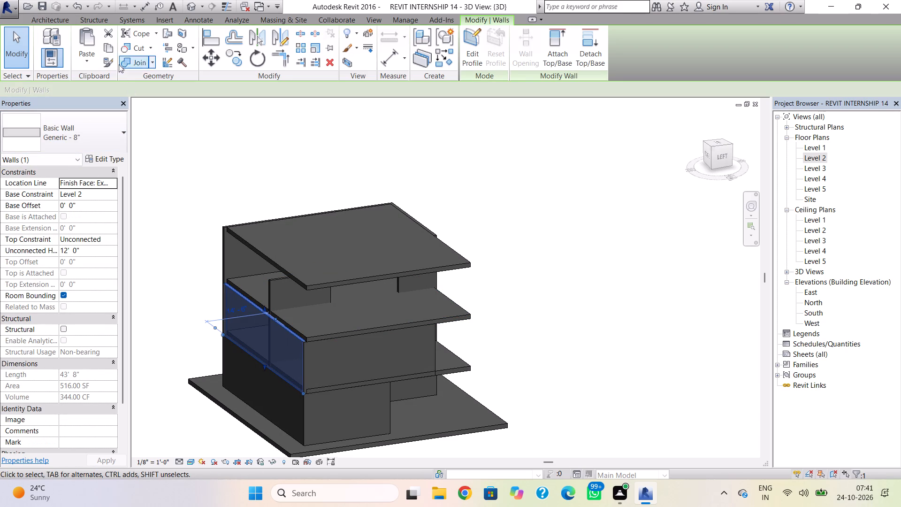
{"action": "left_click", "coordinate": [106, 47]}
{"action": "left_click", "coordinate": [92, 61]}
{"action": "left_click", "coordinate": [119, 104]}
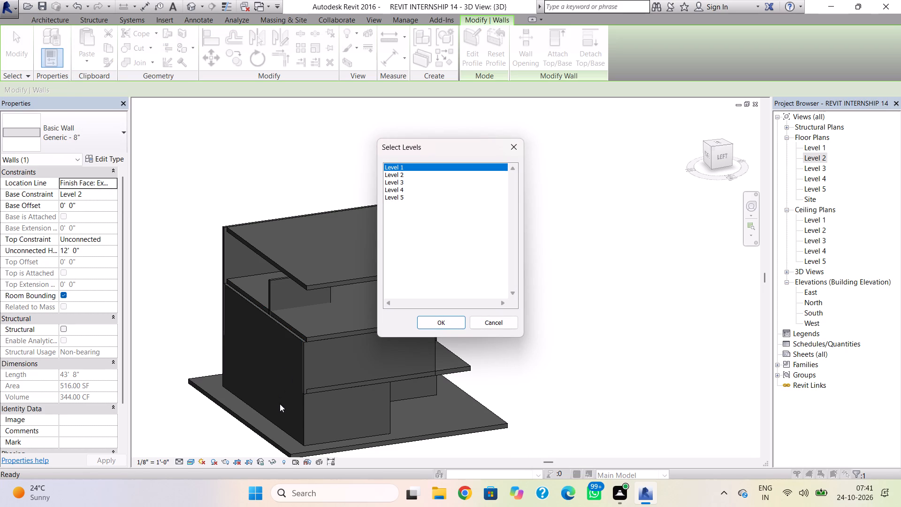
{"action": "left_click", "coordinate": [401, 183]}
{"action": "left_click", "coordinate": [434, 324]}
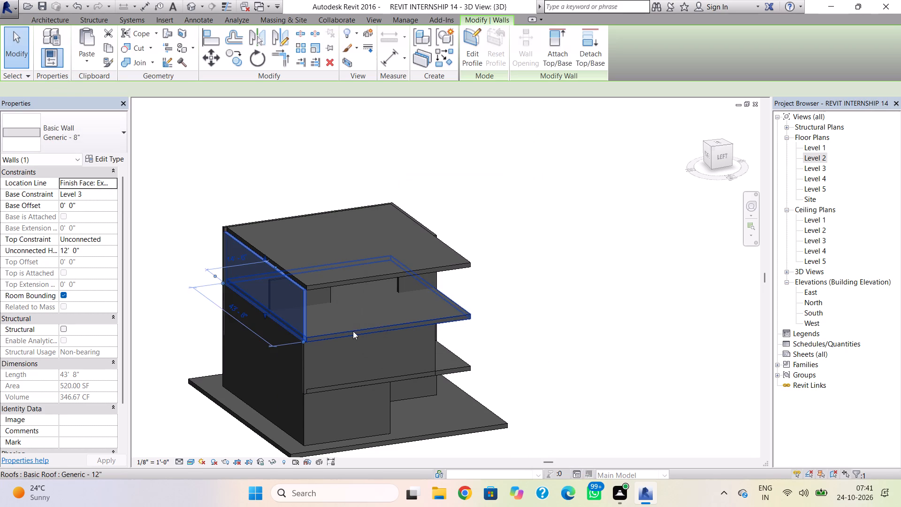
{"action": "scroll", "coordinate": [311, 299], "scroll_direction": "up", "scroll_amount": 3}
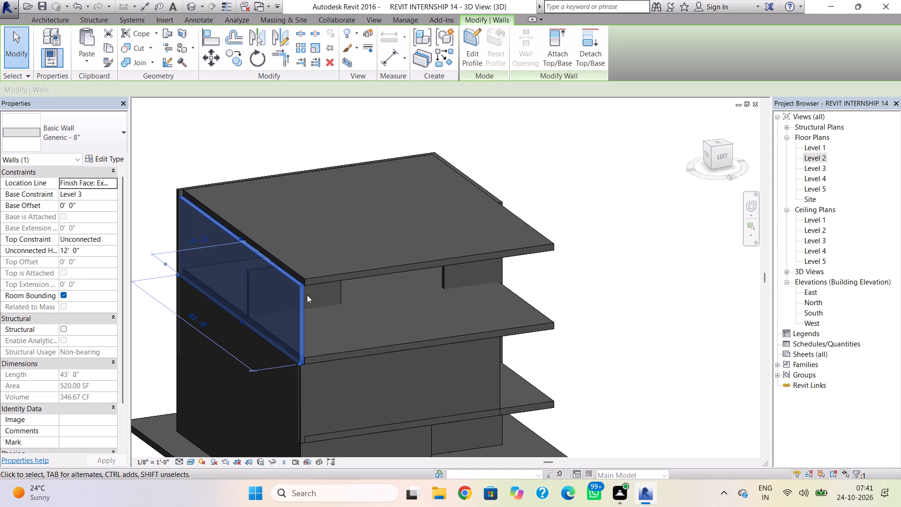
{"action": "scroll", "coordinate": [302, 290], "scroll_direction": "up", "scroll_amount": 3}
{"action": "key", "text": "grave"}
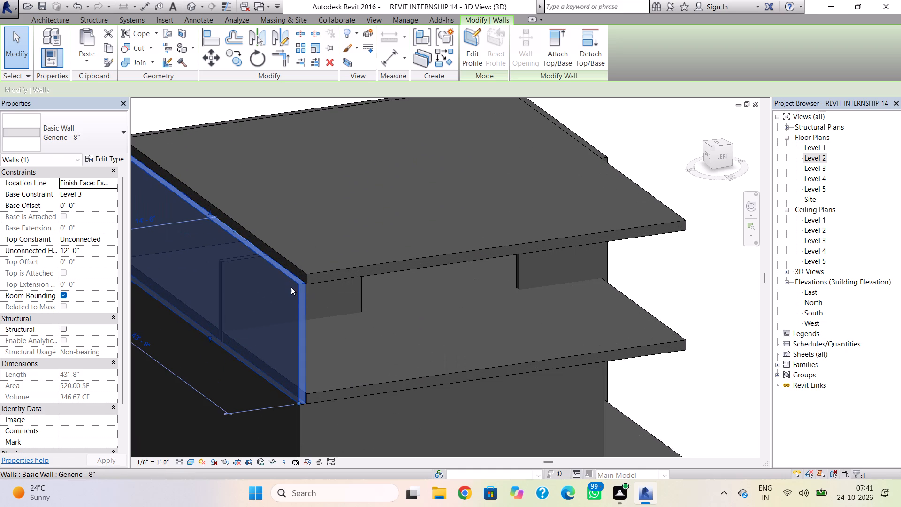
{"action": "key", "text": "Escape"}
Stretch the top of the Level 3 north wall up to the roof's top edge, giving an unconnected height of 13'.
{"action": "right_click_drag", "start_coordinate": [273, 304], "coordinate": [354, 268], "text": "shift"}
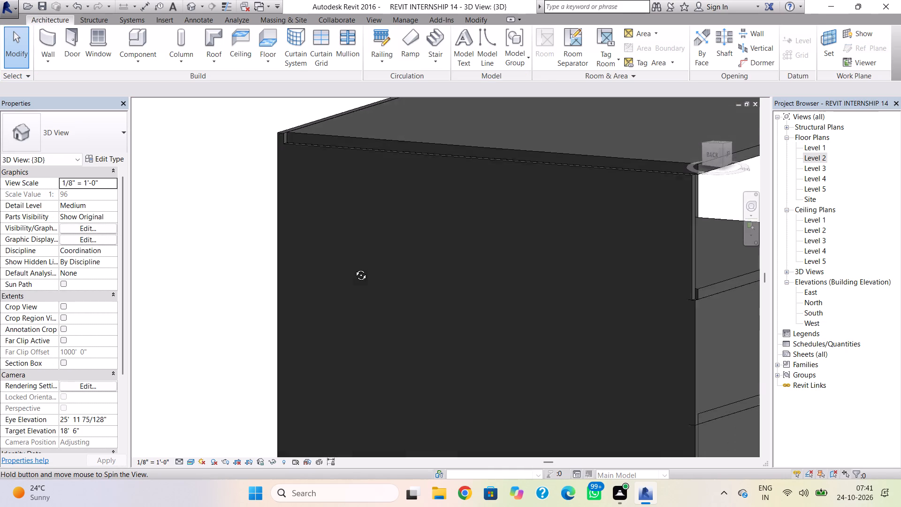
{"action": "right_click_drag", "start_coordinate": [354, 268], "coordinate": [356, 266], "text": "shift"}
{"action": "scroll", "coordinate": [357, 266], "scroll_direction": "down", "scroll_amount": 2}
{"action": "scroll", "coordinate": [357, 266], "scroll_direction": "up", "scroll_amount": 1}
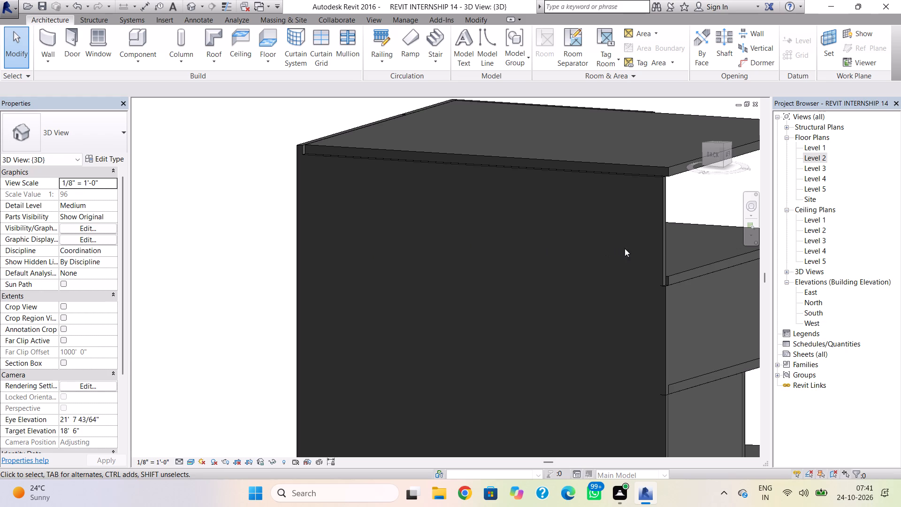
{"action": "left_click", "coordinate": [662, 245]}
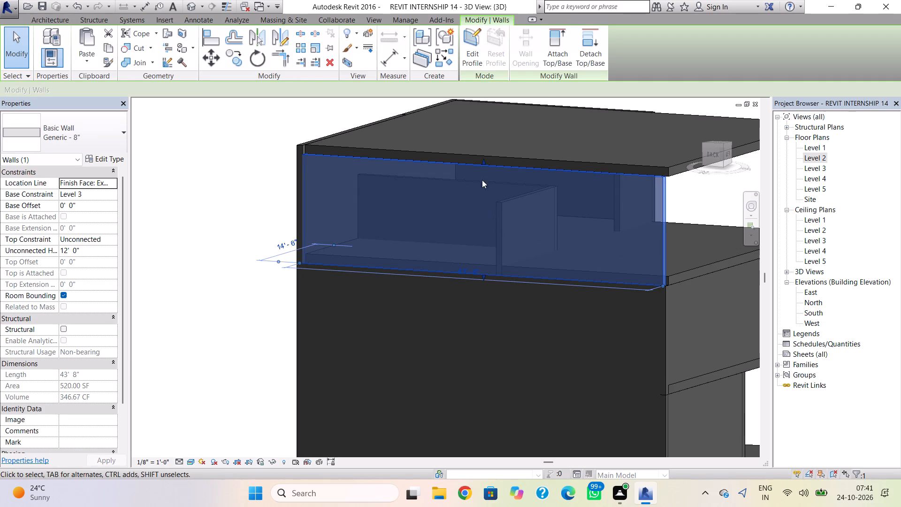
{"action": "left_click_drag", "start_coordinate": [483, 163], "coordinate": [488, 156]}
{"action": "key", "text": "grave"}
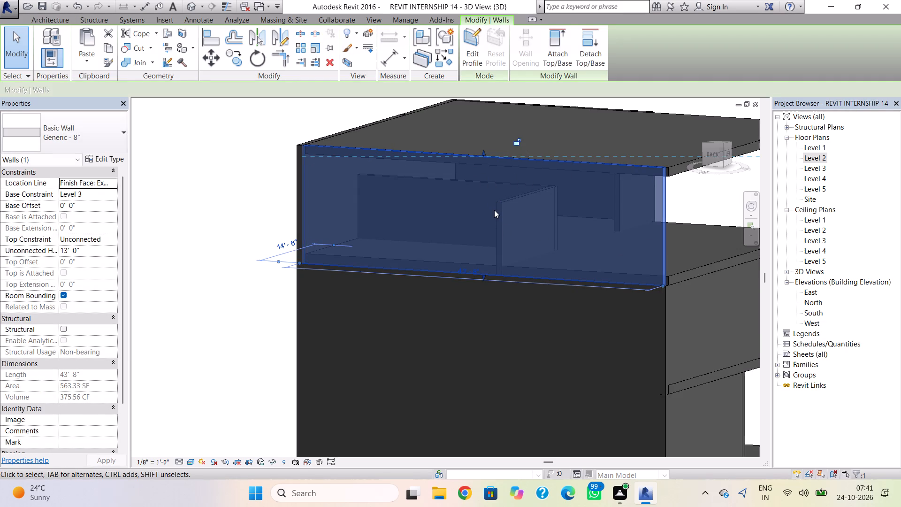
{"action": "key", "text": "Escape"}
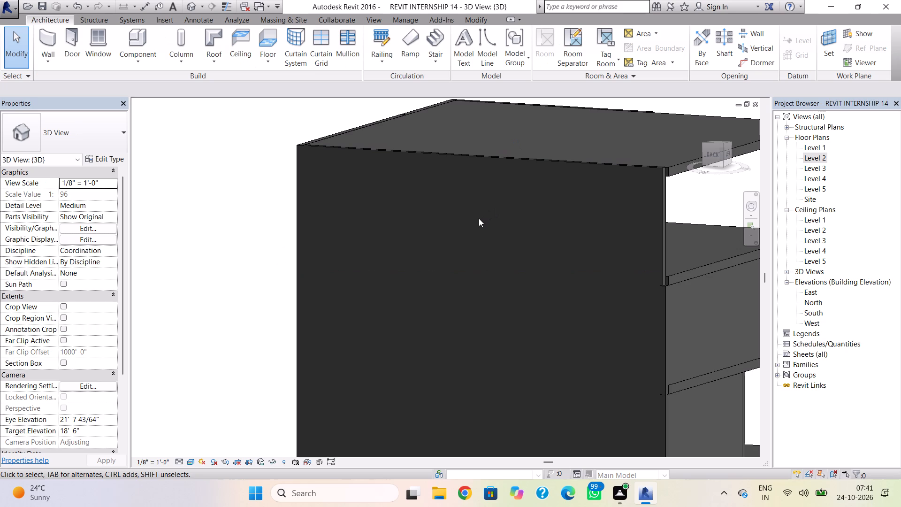
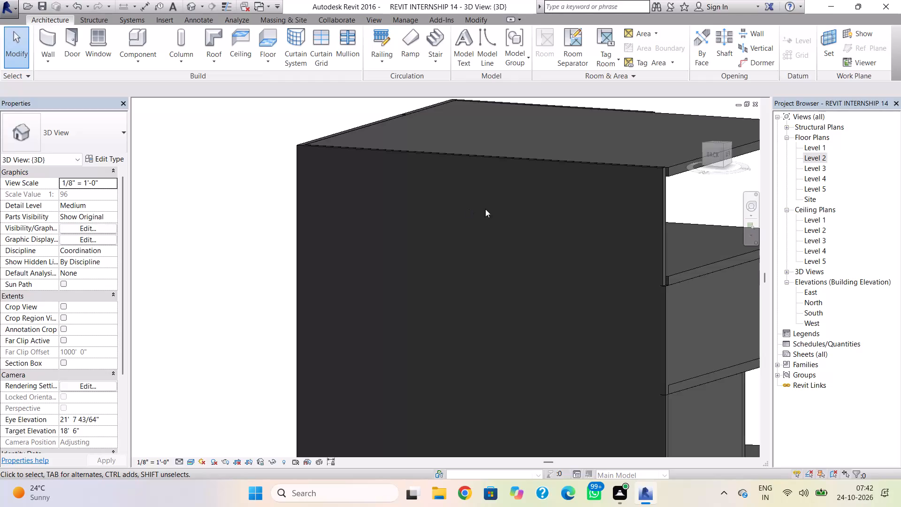
Select the Level 3 north exterior wall in the 3D view and open the Level 2 floor plan.
{"action": "scroll", "coordinate": [574, 239], "scroll_direction": "up", "scroll_amount": 1}
{"action": "scroll", "coordinate": [577, 233], "scroll_direction": "down", "scroll_amount": 3}
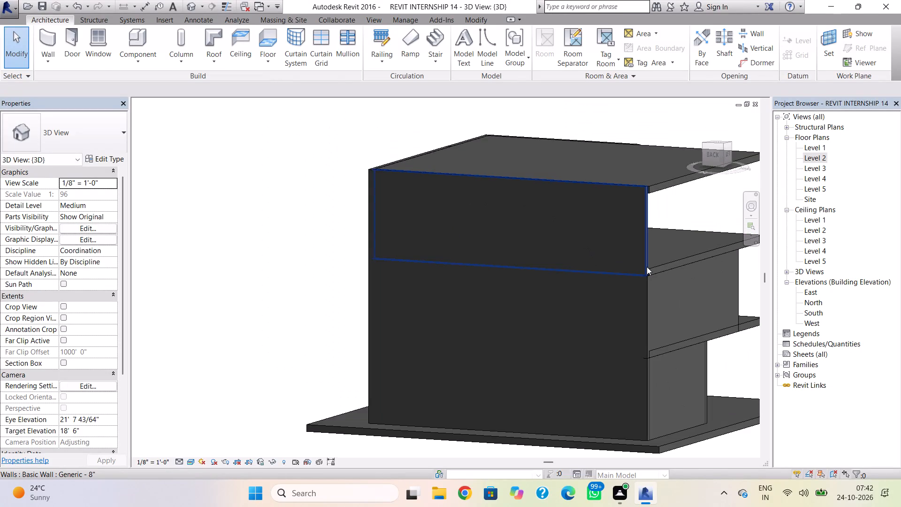
{"action": "left_click", "coordinate": [647, 267]}
{"action": "scroll", "coordinate": [647, 272], "scroll_direction": "up", "scroll_amount": 1}
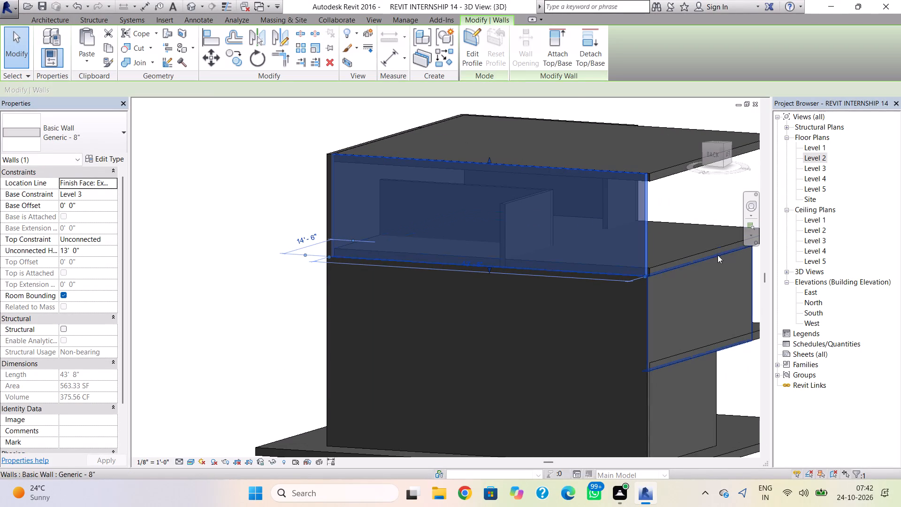
{"action": "double_click", "coordinate": [810, 155]}
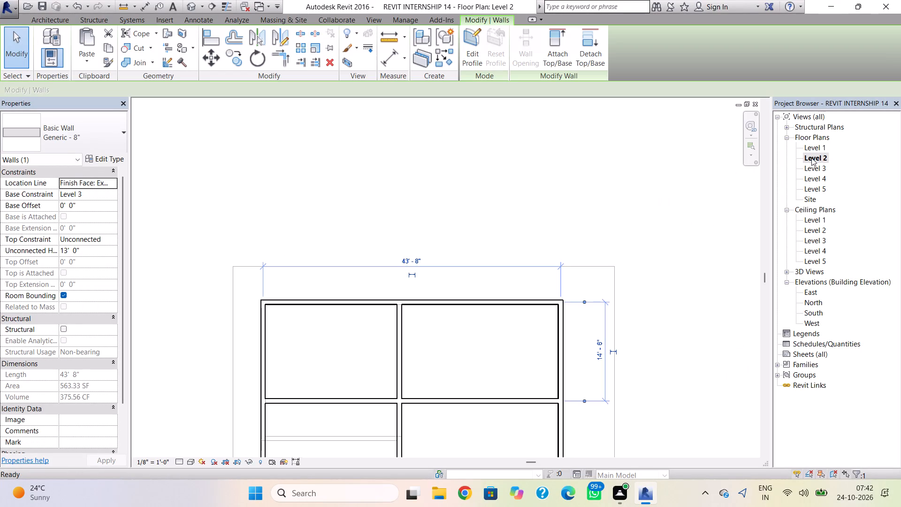
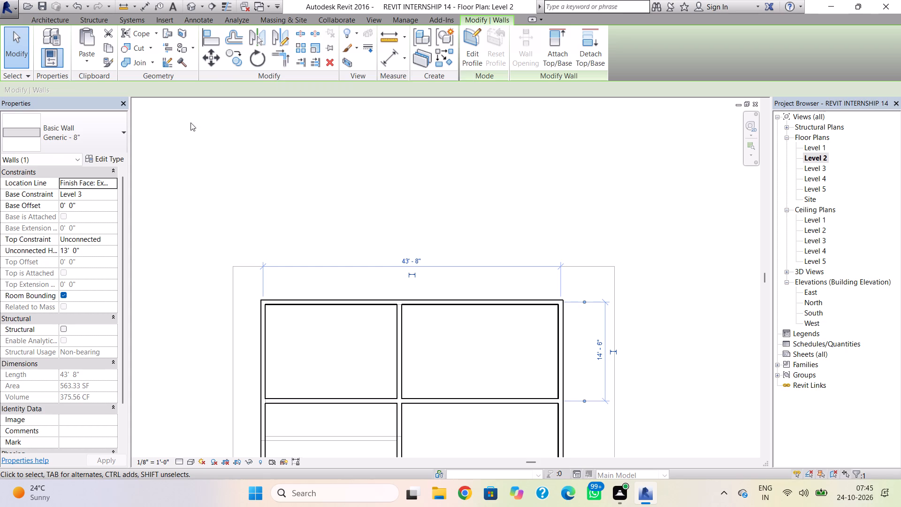
Clear the wall selection and return to the 3D view.
{"action": "key", "text": "Escape"}
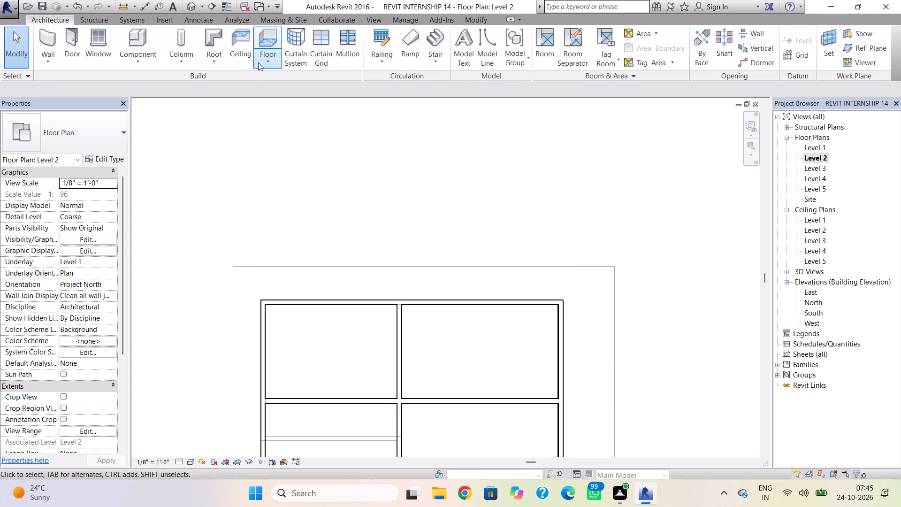
{"action": "left_click", "coordinate": [193, 7]}
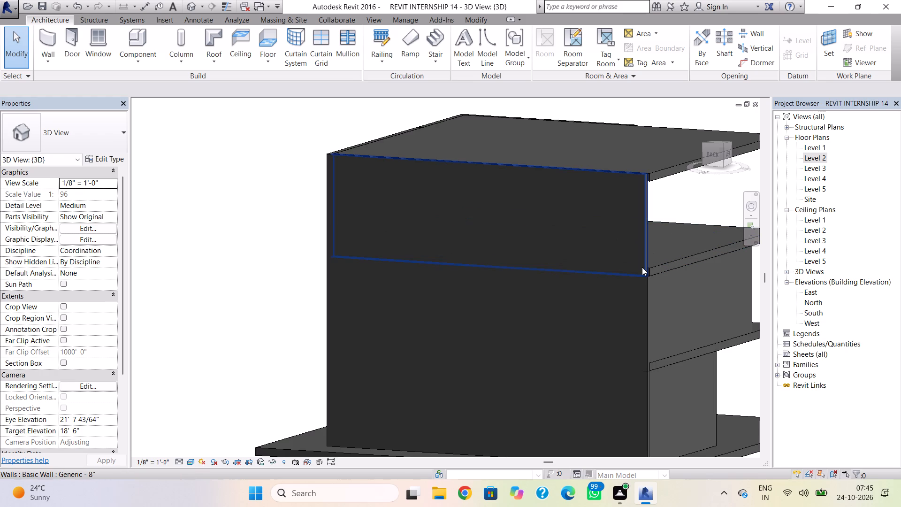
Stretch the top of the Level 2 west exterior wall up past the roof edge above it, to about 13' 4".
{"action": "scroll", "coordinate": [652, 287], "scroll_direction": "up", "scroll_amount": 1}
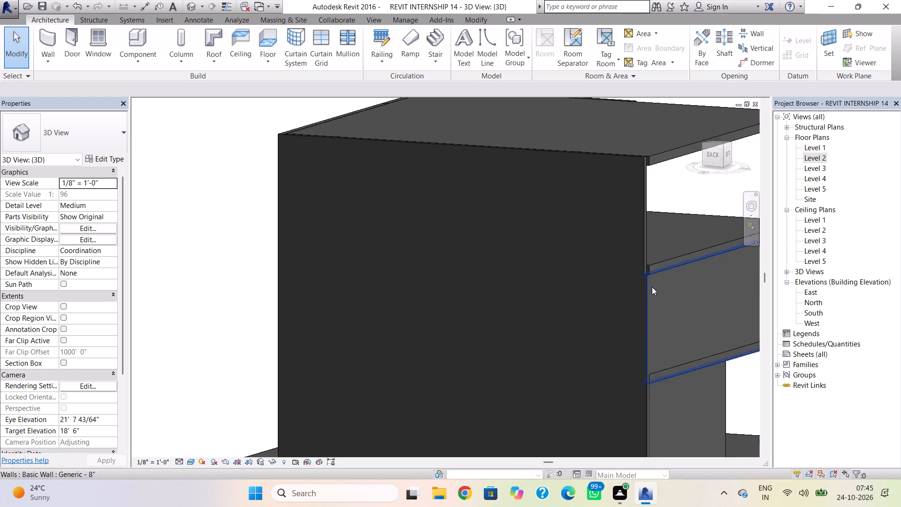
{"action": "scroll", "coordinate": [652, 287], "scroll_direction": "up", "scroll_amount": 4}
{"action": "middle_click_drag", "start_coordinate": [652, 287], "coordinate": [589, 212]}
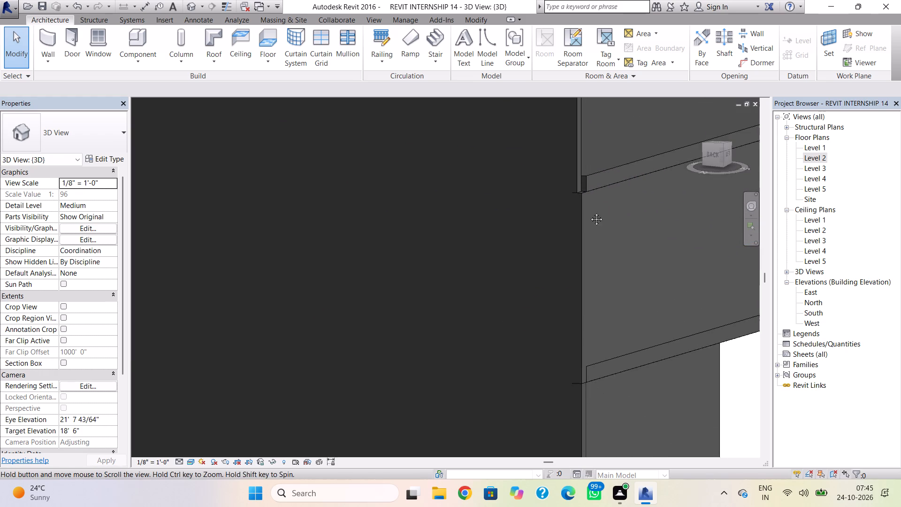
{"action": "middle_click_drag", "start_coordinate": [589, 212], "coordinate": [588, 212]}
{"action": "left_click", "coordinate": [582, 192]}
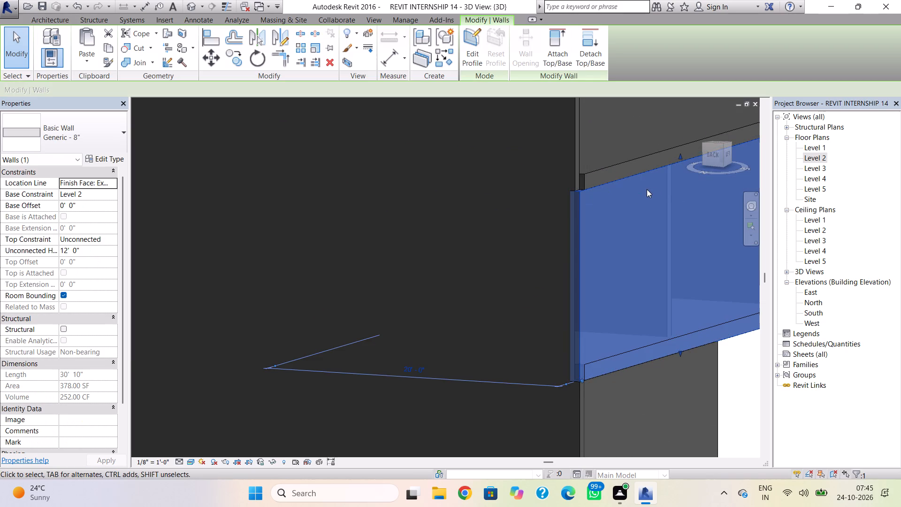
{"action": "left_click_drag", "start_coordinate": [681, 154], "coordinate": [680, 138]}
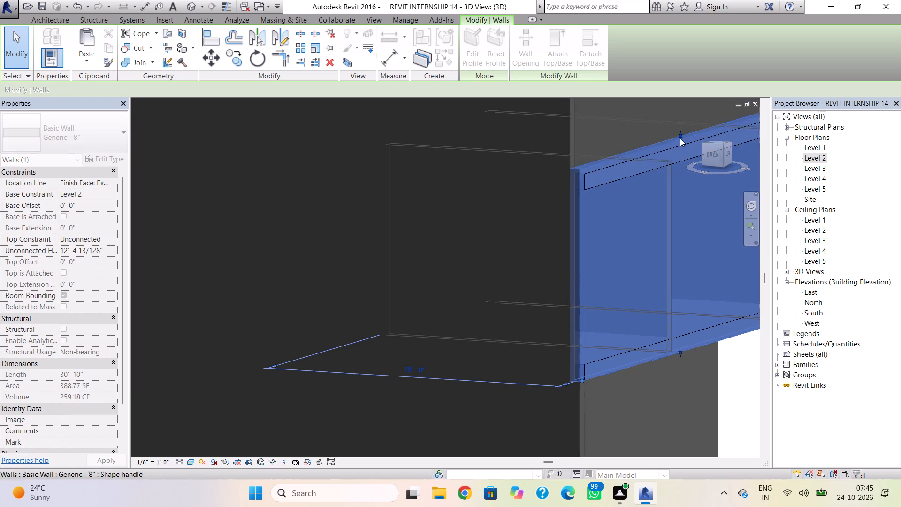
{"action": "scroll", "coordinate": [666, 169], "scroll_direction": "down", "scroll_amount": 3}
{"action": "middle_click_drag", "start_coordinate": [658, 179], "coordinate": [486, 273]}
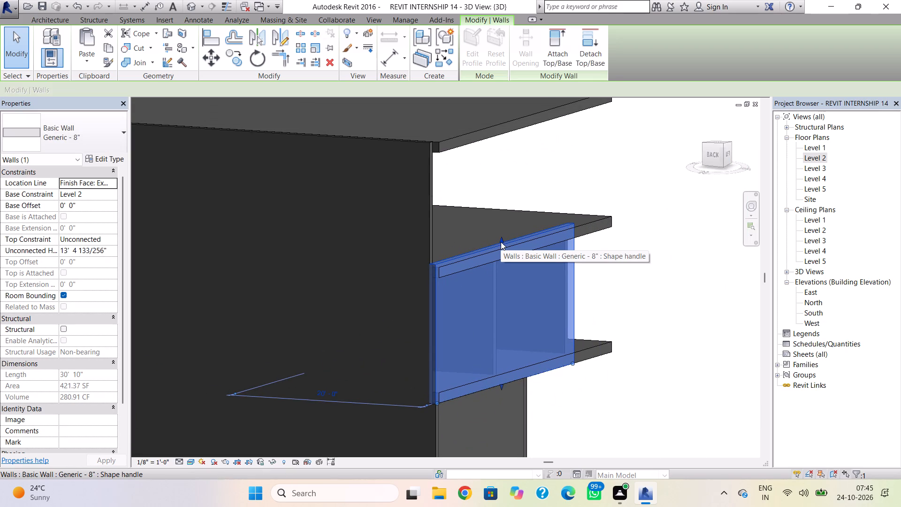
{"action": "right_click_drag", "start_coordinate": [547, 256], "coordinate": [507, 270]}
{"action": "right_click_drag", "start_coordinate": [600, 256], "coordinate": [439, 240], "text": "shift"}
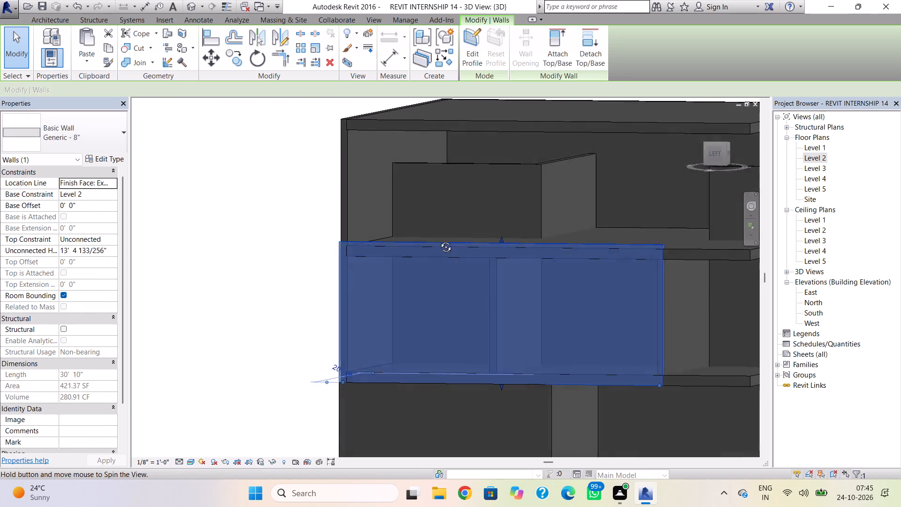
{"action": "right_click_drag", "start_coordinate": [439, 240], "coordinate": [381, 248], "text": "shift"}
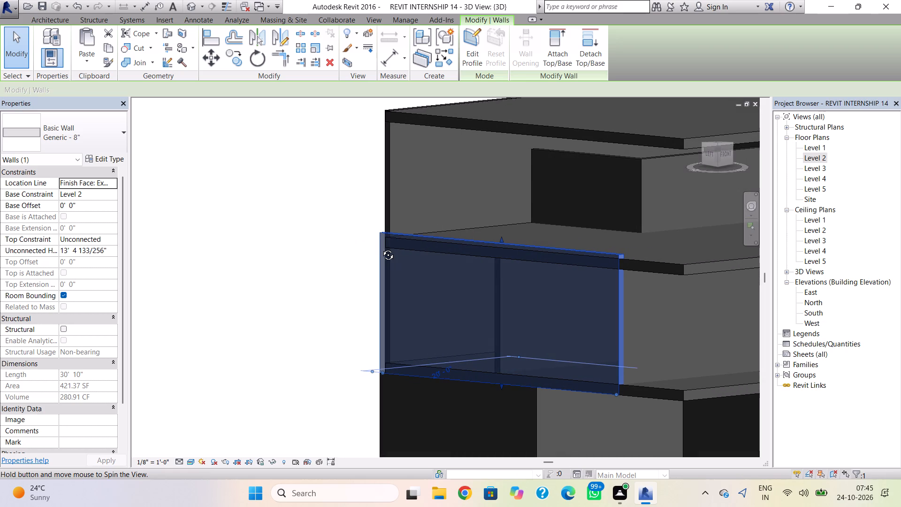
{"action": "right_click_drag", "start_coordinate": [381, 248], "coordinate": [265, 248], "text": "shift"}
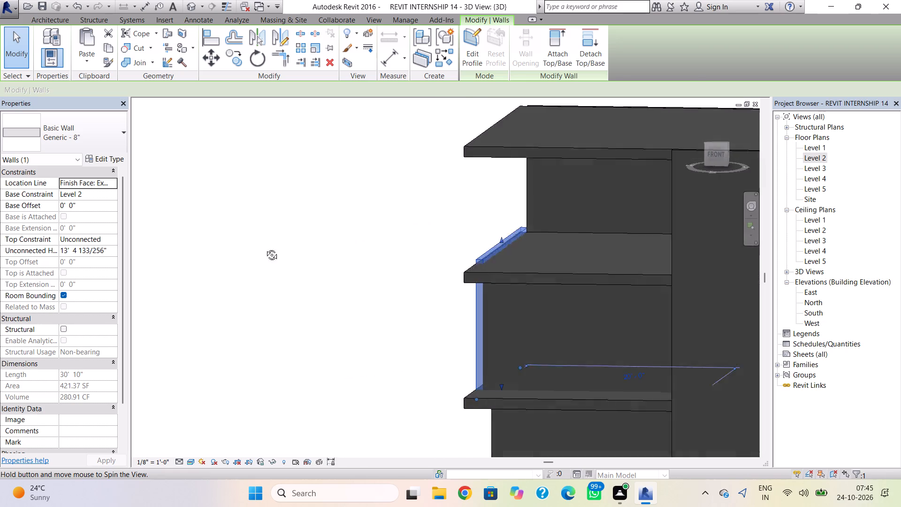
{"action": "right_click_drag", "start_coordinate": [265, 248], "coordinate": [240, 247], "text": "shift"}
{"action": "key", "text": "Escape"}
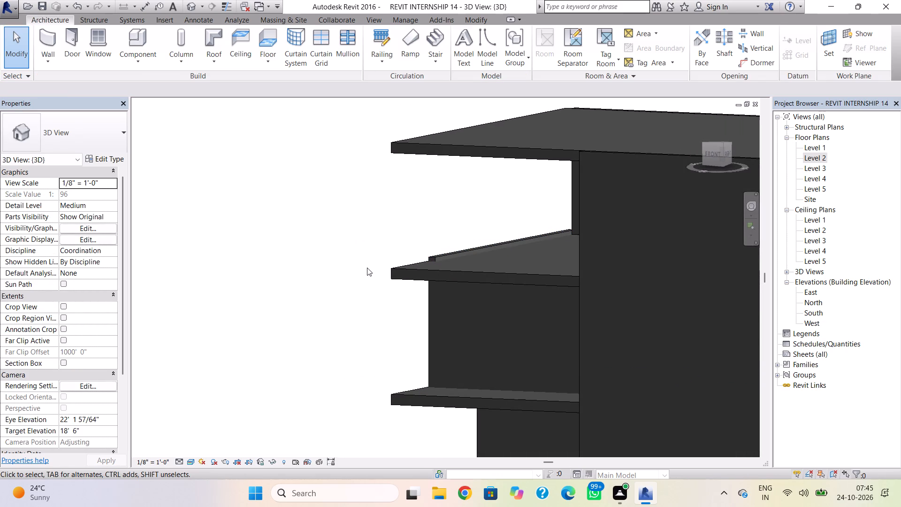
Adjust the top of the Level 2 west exterior wall to line up with the top edge of the Level 3 roof.
{"action": "right_click_drag", "start_coordinate": [405, 278], "coordinate": [428, 277], "text": "shift"}
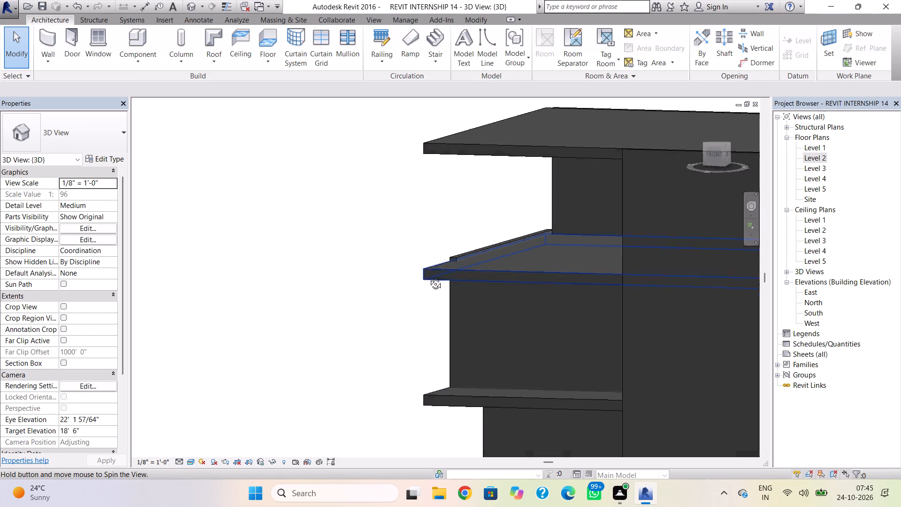
{"action": "right_click_drag", "start_coordinate": [428, 277], "coordinate": [550, 281], "text": "shift"}
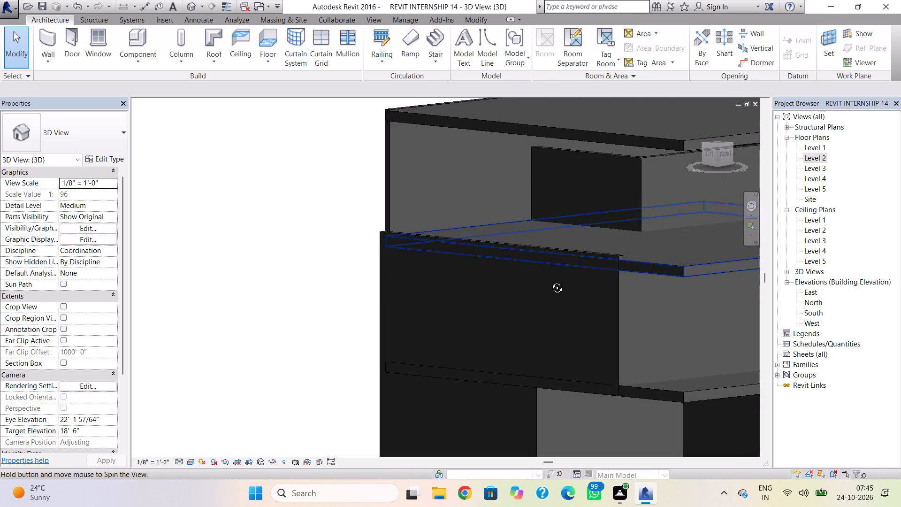
{"action": "right_click_drag", "start_coordinate": [550, 281], "coordinate": [583, 278], "text": "shift"}
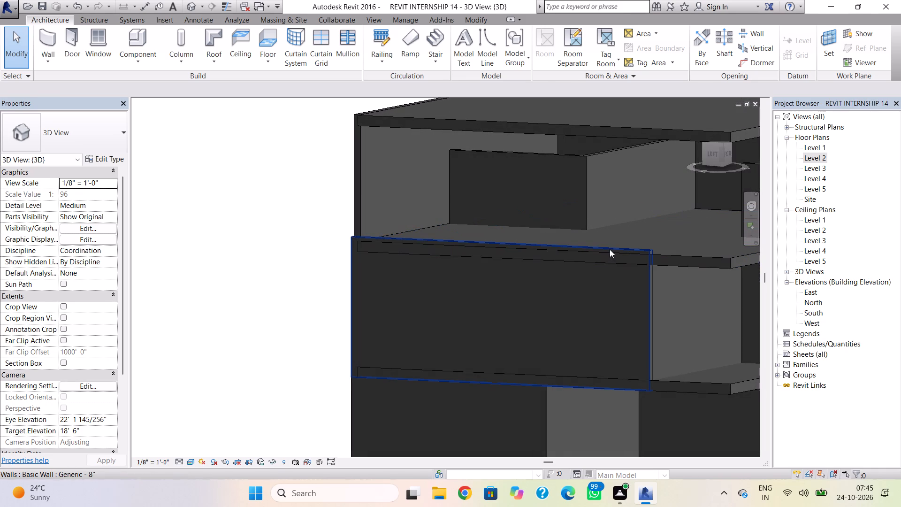
{"action": "left_click", "coordinate": [610, 249]}
{"action": "scroll", "coordinate": [513, 257], "scroll_direction": "up", "scroll_amount": 4}
{"action": "left_click_drag", "start_coordinate": [496, 230], "coordinate": [497, 245]}
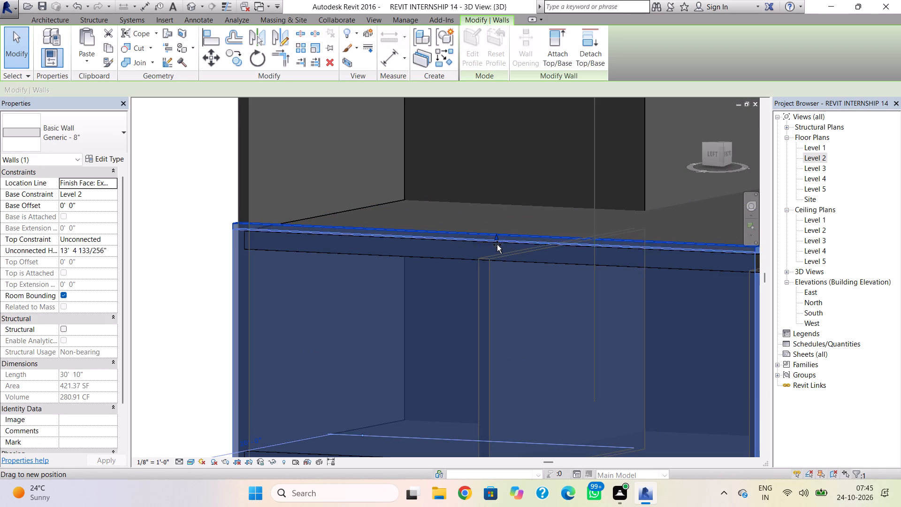
{"action": "left_click_drag", "start_coordinate": [497, 245], "coordinate": [501, 259]}
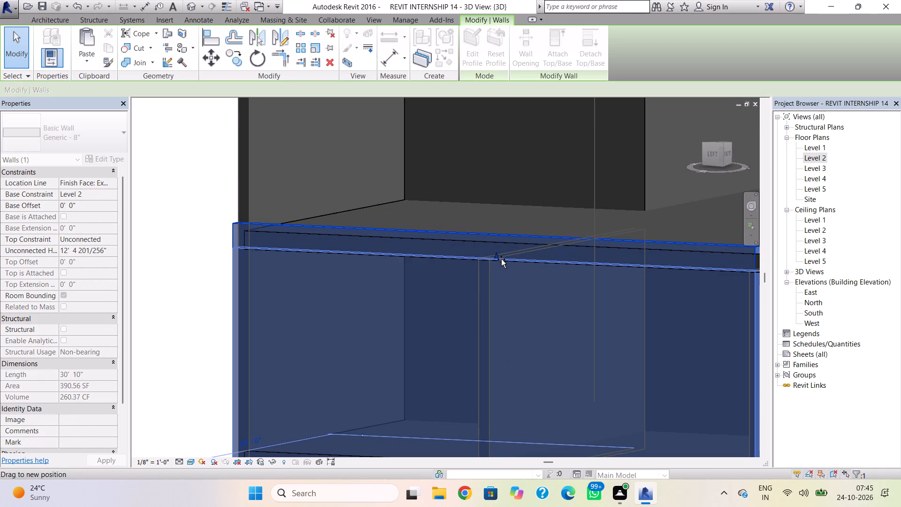
{"action": "left_click_drag", "start_coordinate": [495, 255], "coordinate": [495, 253]}
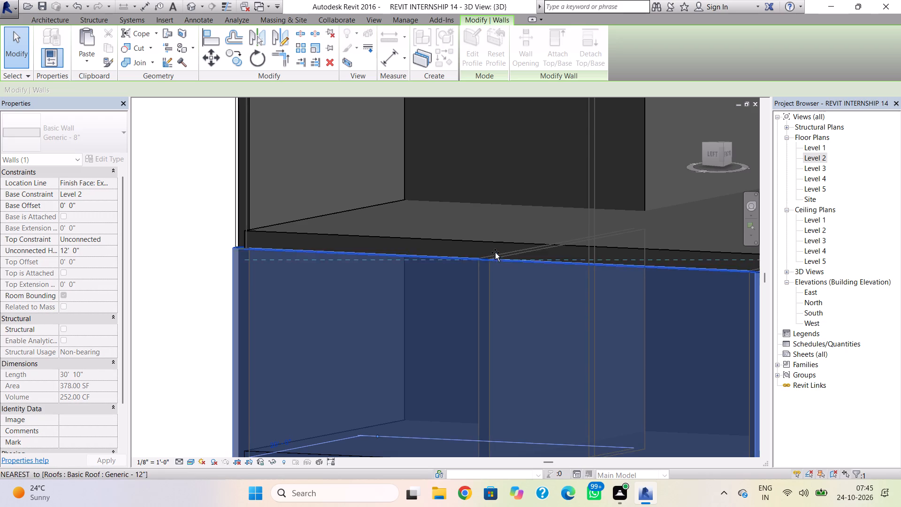
{"action": "left_click_drag", "start_coordinate": [495, 253], "coordinate": [497, 244]}
{"action": "key", "text": "Escape"}
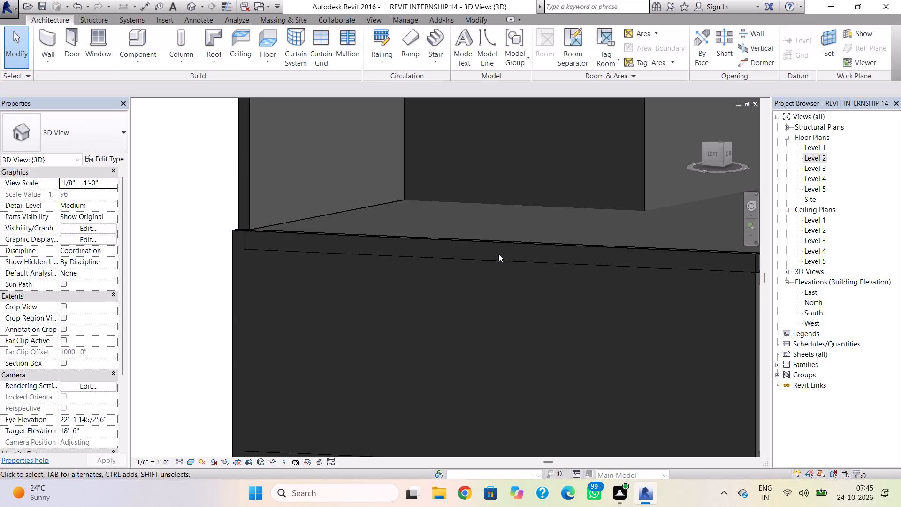
Set the unconnected height of the 14' 6" long interior north-south wall based on Level 2 to 24'.
{"action": "scroll", "coordinate": [498, 257], "scroll_direction": "down", "scroll_amount": 6}
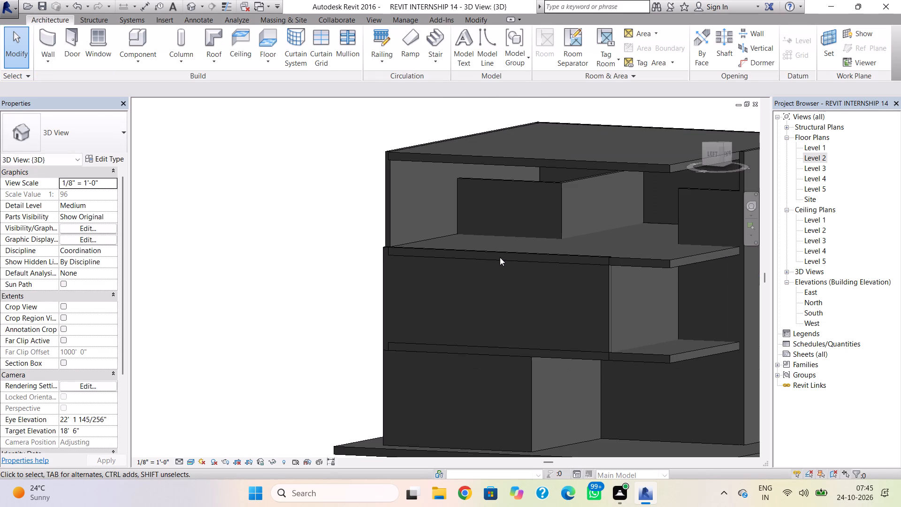
{"action": "left_click", "coordinate": [514, 179]}
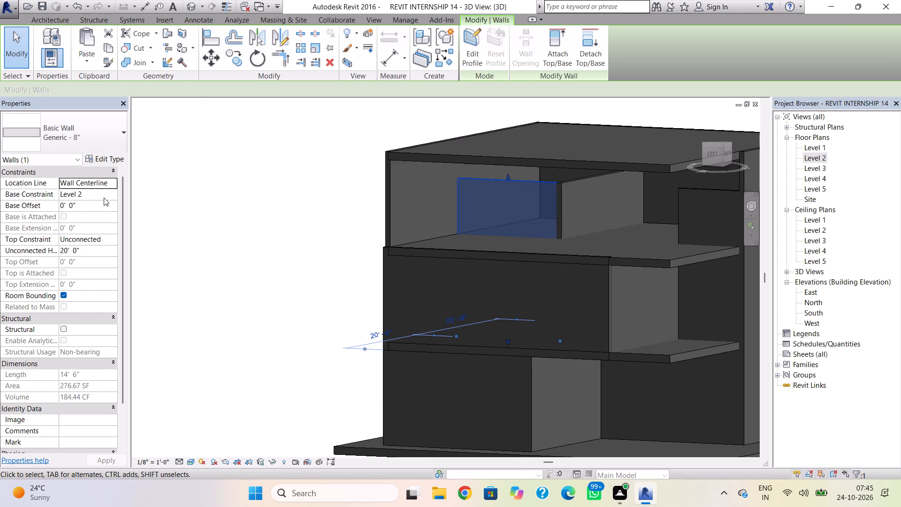
{"action": "left_click", "coordinate": [100, 246]}
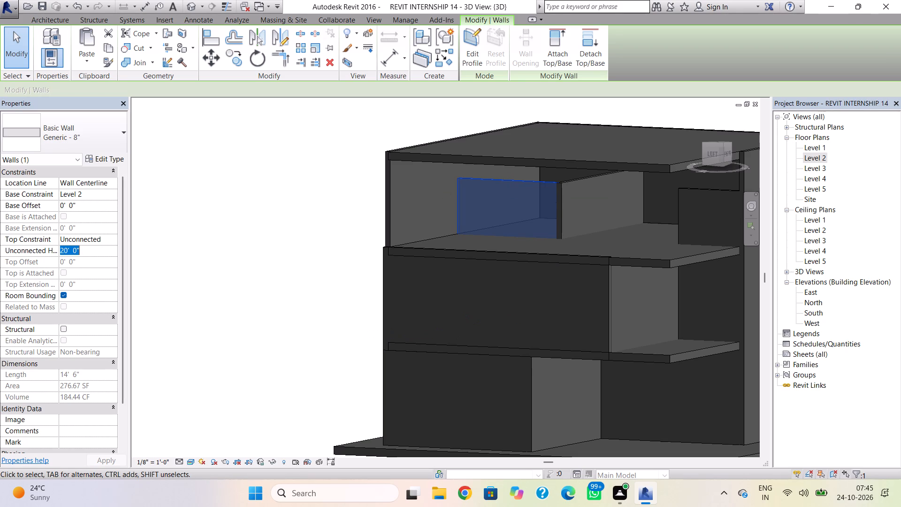
{"action": "type", "text": "24';"}
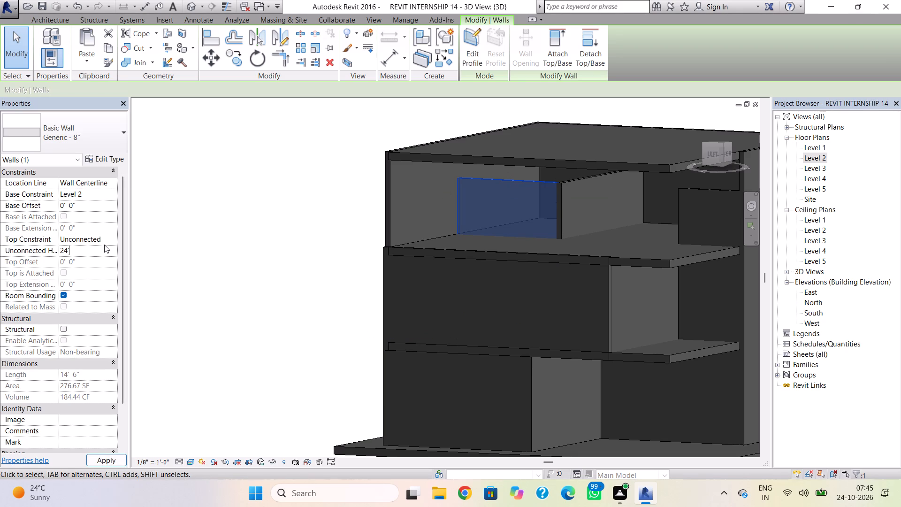
{"action": "key", "text": "BackSpace"}
{"action": "key", "text": "Return"}
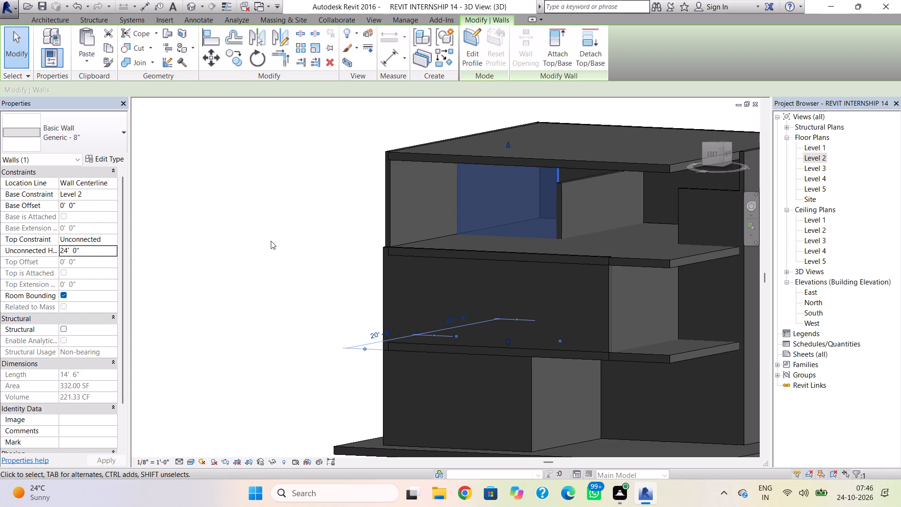
Set the unconnected height of the adjoining 23' 8" long east-west wall based on Level 2 to 24'.
{"action": "left_click", "coordinate": [580, 184]}
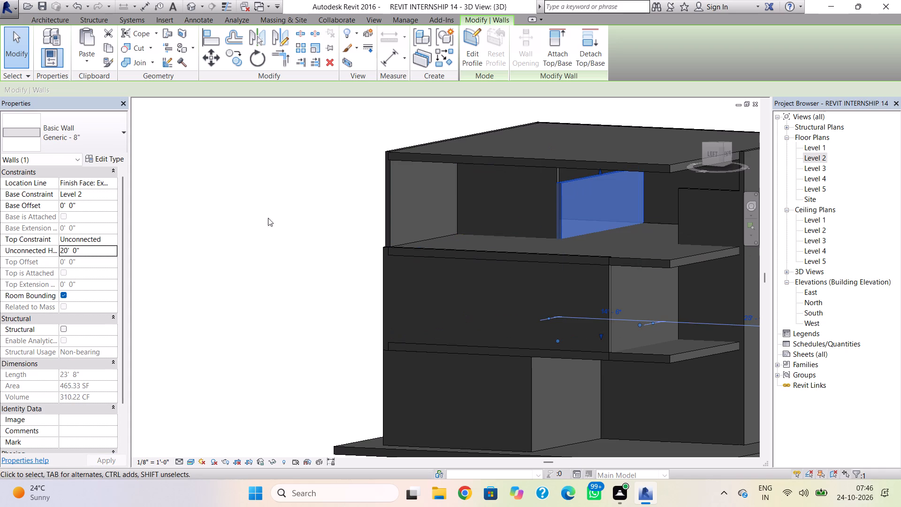
{"action": "left_click", "coordinate": [106, 247]}
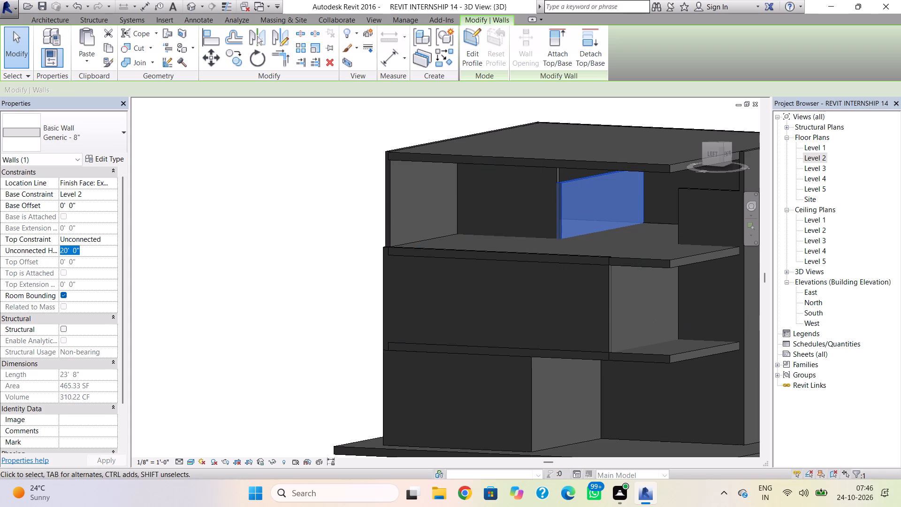
{"action": "type", "text": "24'"}
{"action": "key", "text": "Return"}
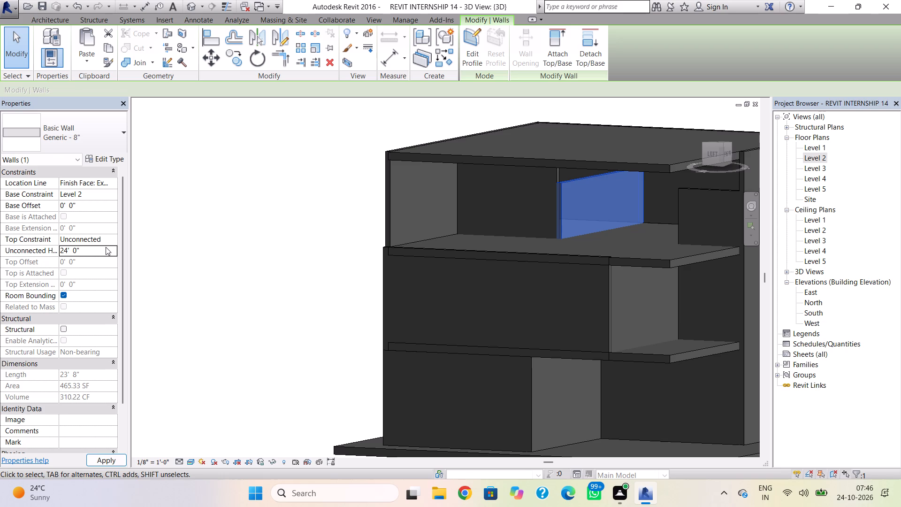
{"action": "key", "text": "Escape"}
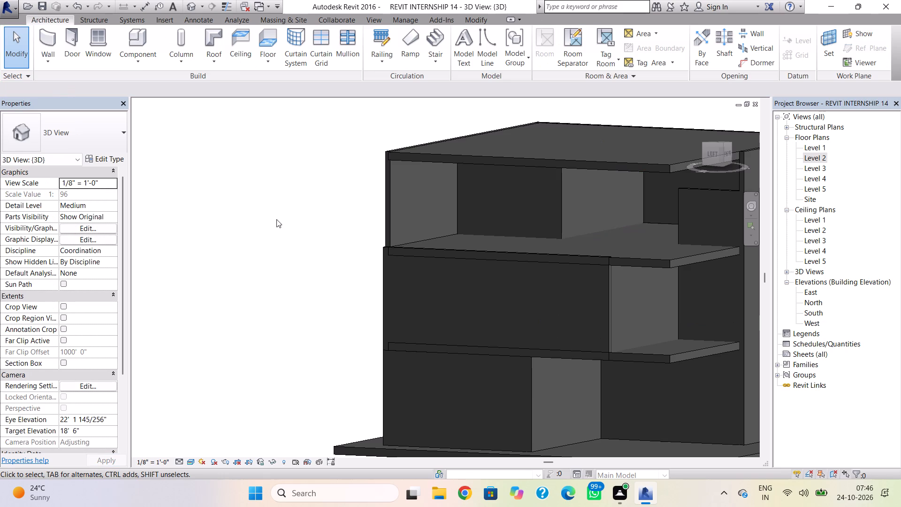
Set the unconnected height of the short 9' 2" long wall near the south side, based on Level 2, to 24'.
{"action": "scroll", "coordinate": [277, 218], "scroll_direction": "down", "scroll_amount": 3}
{"action": "left_click", "coordinate": [556, 202]}
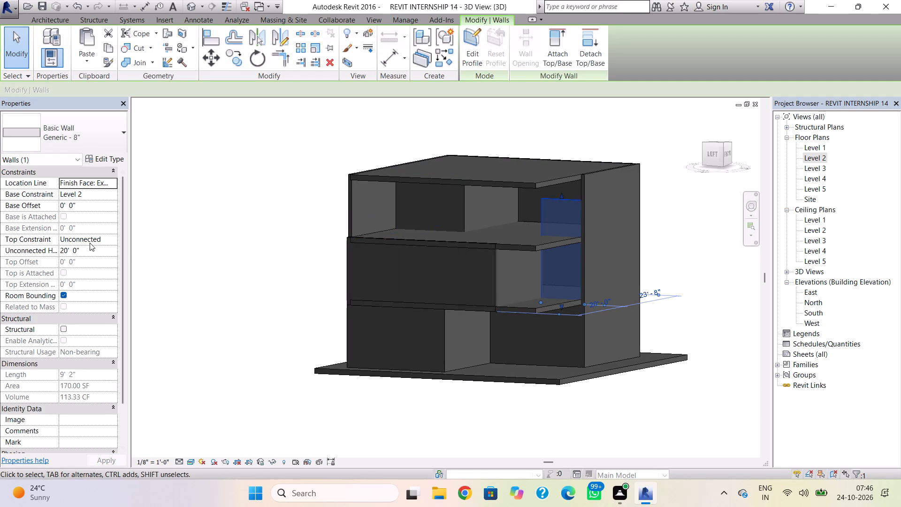
{"action": "left_click", "coordinate": [96, 249]}
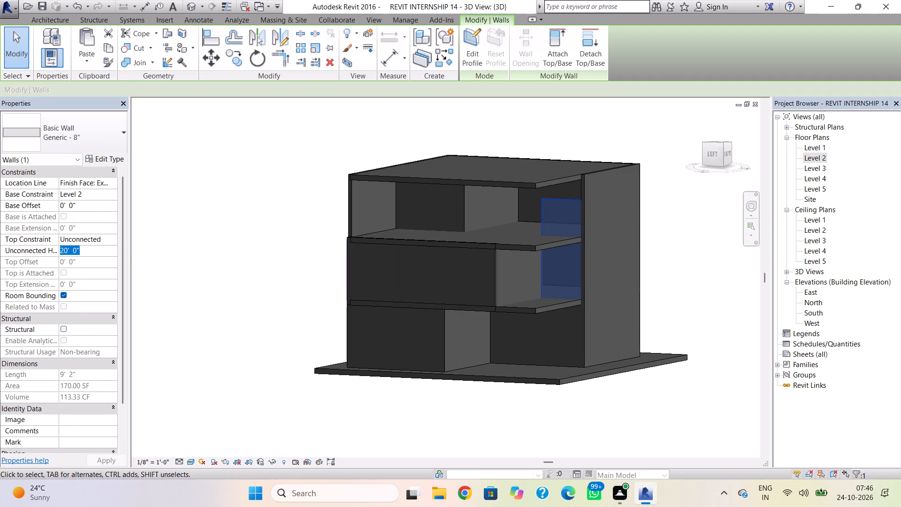
{"action": "type", "text": "24'"}
{"action": "key", "text": "Return"}
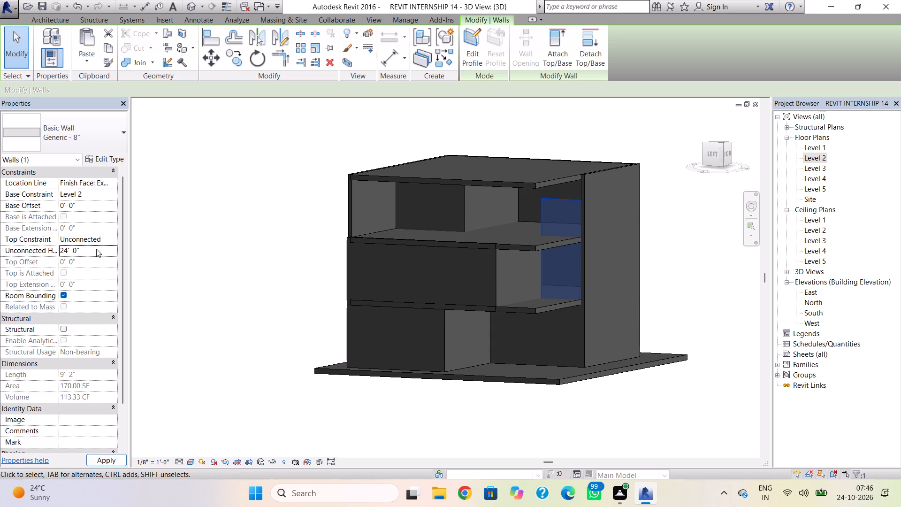
{"action": "key", "text": "Escape"}
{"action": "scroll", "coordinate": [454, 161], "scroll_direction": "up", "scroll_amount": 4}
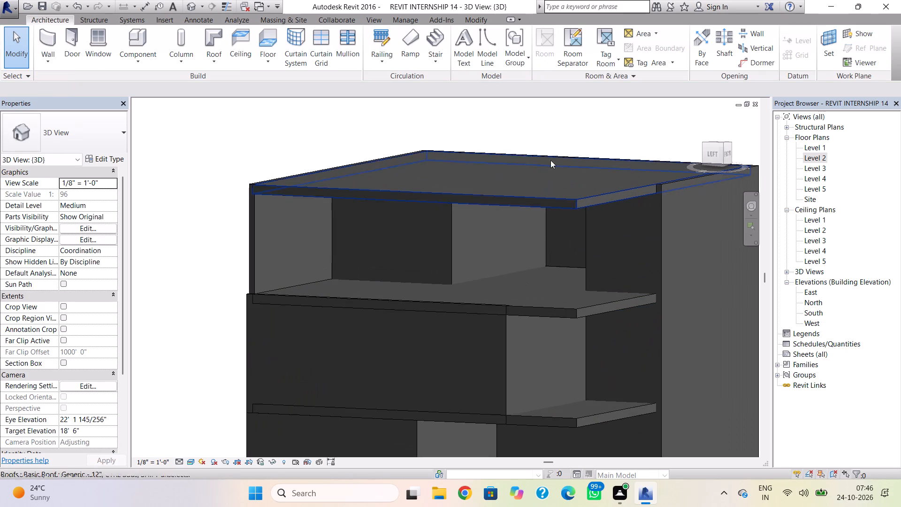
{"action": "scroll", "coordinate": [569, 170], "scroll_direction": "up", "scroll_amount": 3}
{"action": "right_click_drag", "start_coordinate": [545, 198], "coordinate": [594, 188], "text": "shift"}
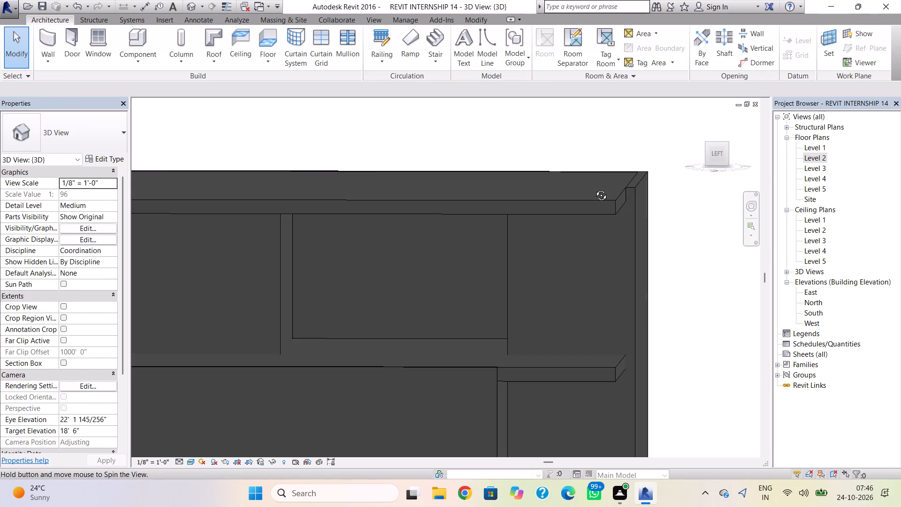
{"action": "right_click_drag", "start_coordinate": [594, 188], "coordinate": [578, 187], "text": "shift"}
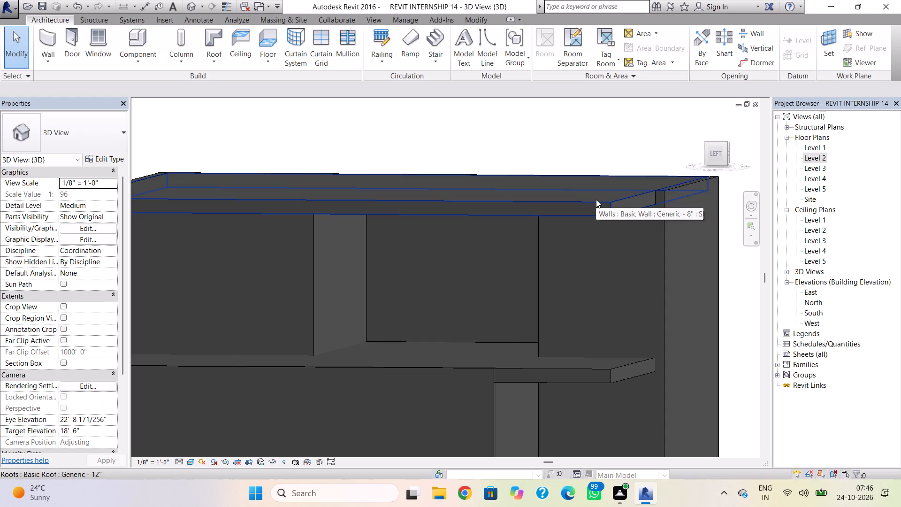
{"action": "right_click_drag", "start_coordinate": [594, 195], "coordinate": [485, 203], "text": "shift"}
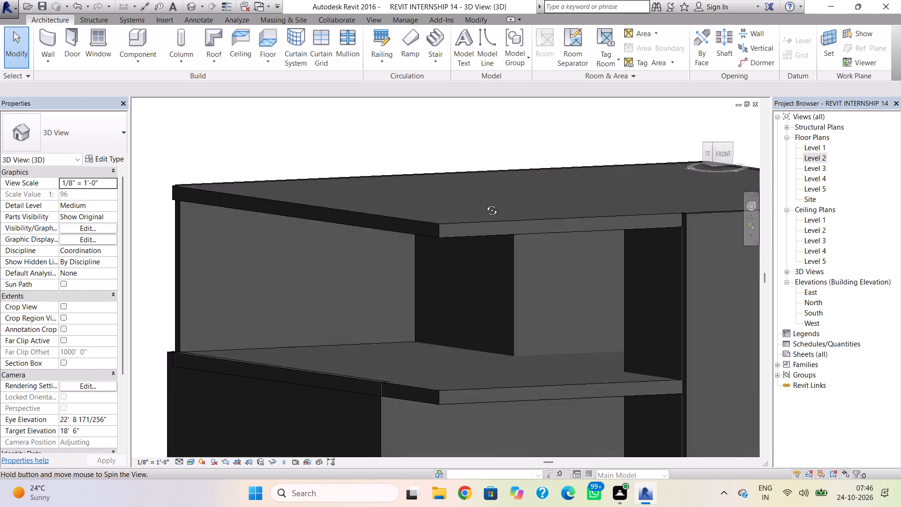
Open the Level 4 floor plan and start editing the footprint of the Generic - 12" roof there.
{"action": "right_click_drag", "start_coordinate": [485, 203], "coordinate": [425, 198], "text": "shift"}
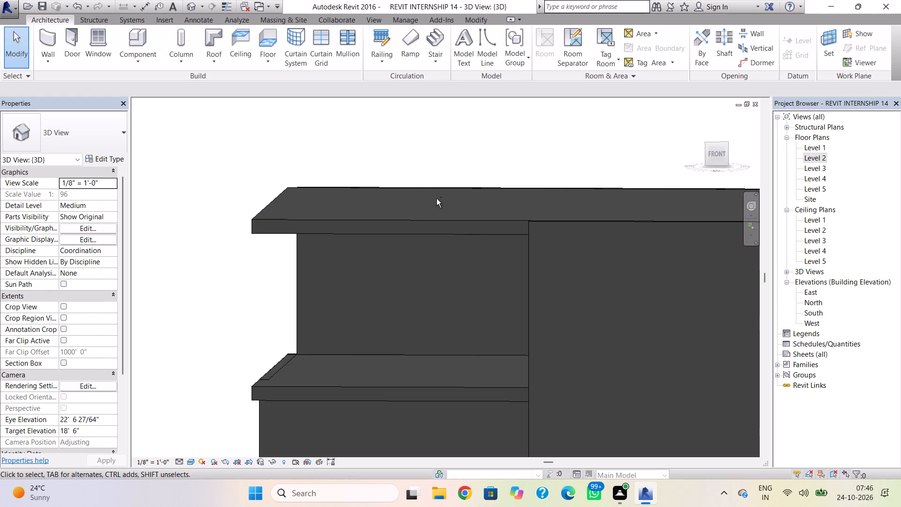
{"action": "right_click_drag", "start_coordinate": [519, 242], "coordinate": [789, 222], "text": "shift"}
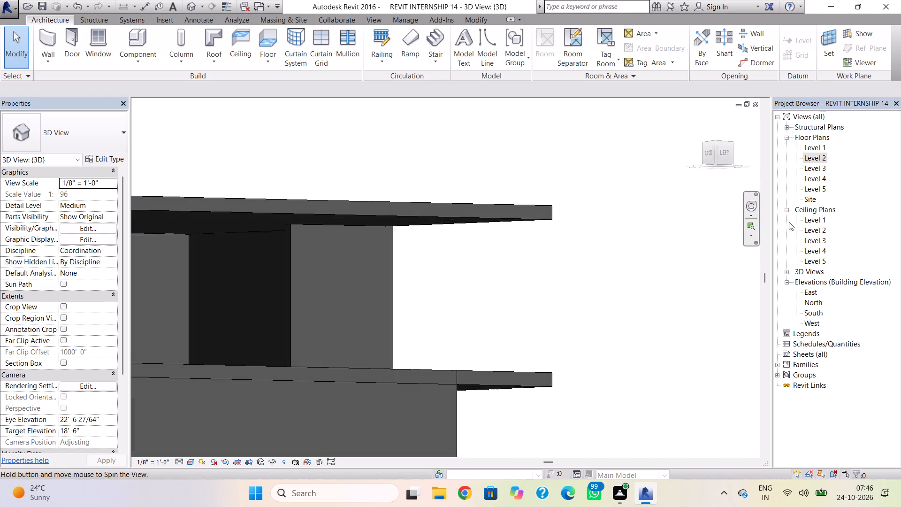
{"action": "right_click_drag", "start_coordinate": [789, 222], "coordinate": [690, 267], "text": "shift"}
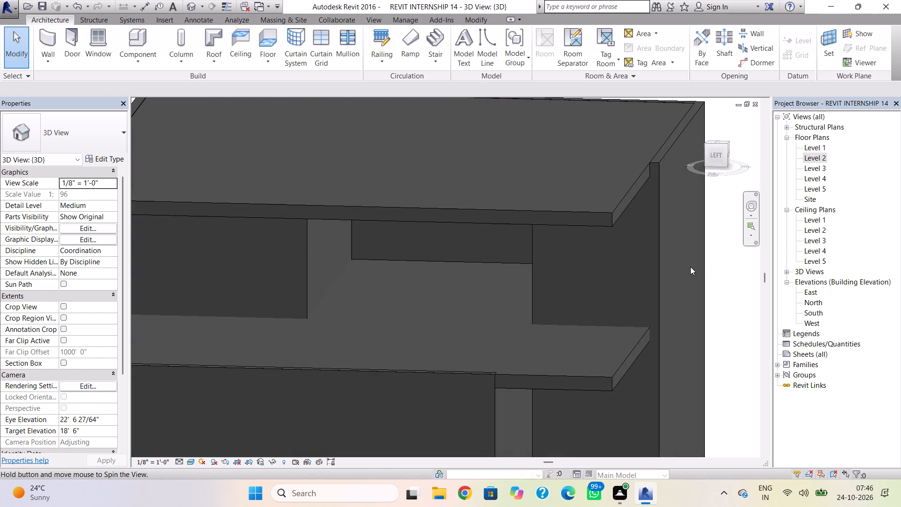
{"action": "right_click_drag", "start_coordinate": [690, 267], "coordinate": [690, 267], "text": "shift"}
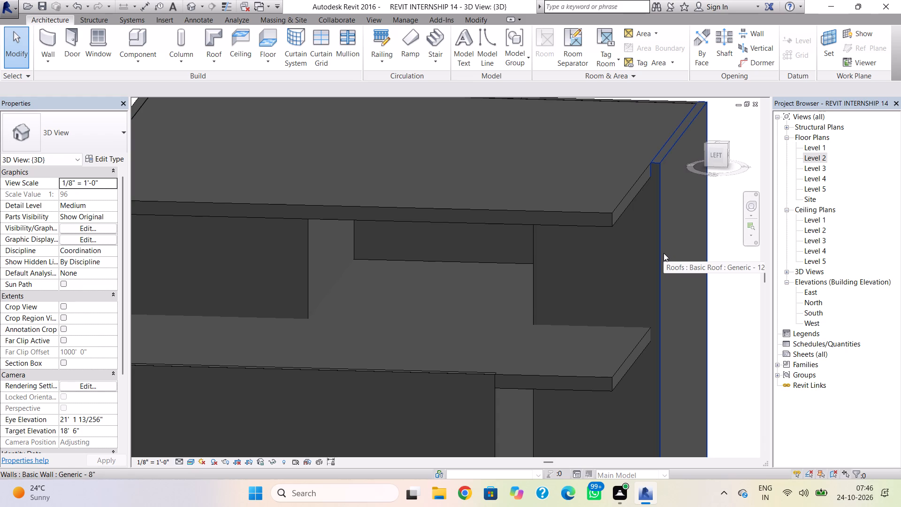
{"action": "double_click", "coordinate": [821, 181]}
{"action": "scroll", "coordinate": [594, 259], "scroll_direction": "down", "scroll_amount": 2}
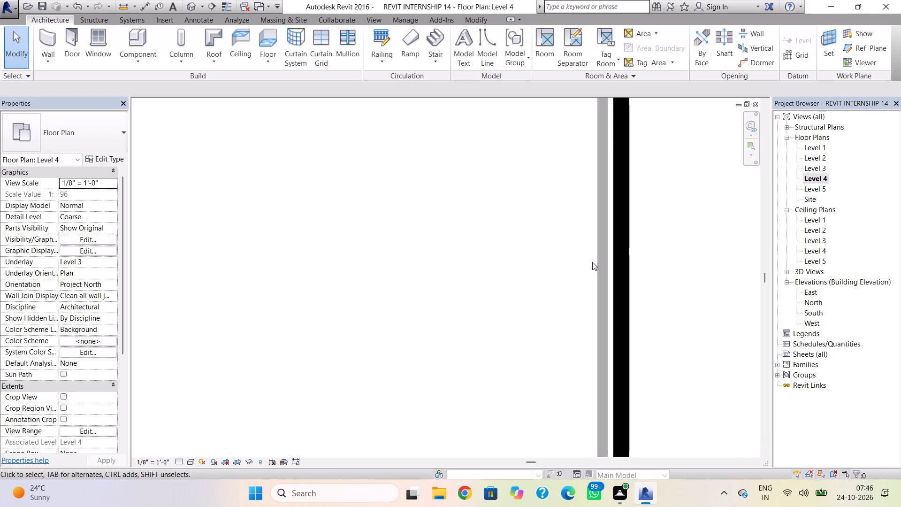
{"action": "scroll", "coordinate": [592, 262], "scroll_direction": "down", "scroll_amount": 10}
{"action": "scroll", "coordinate": [594, 275], "scroll_direction": "down", "scroll_amount": 15}
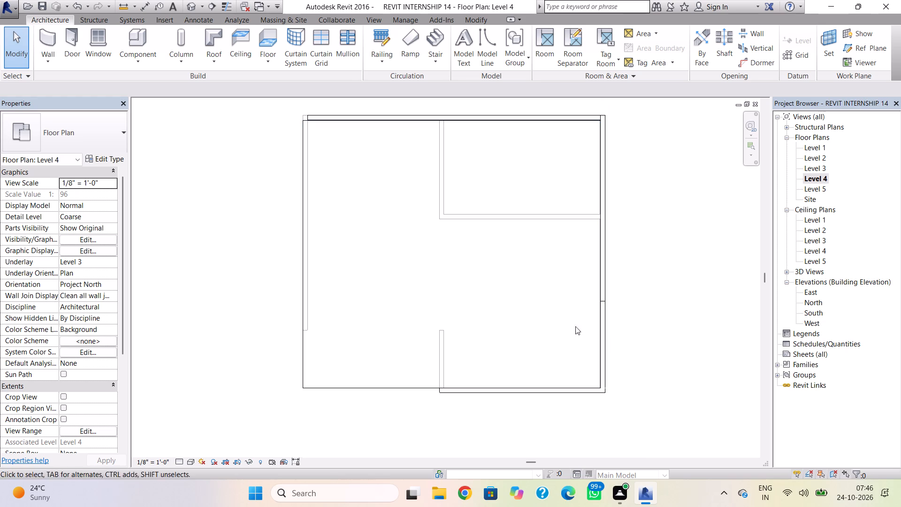
{"action": "left_click", "coordinate": [409, 383]}
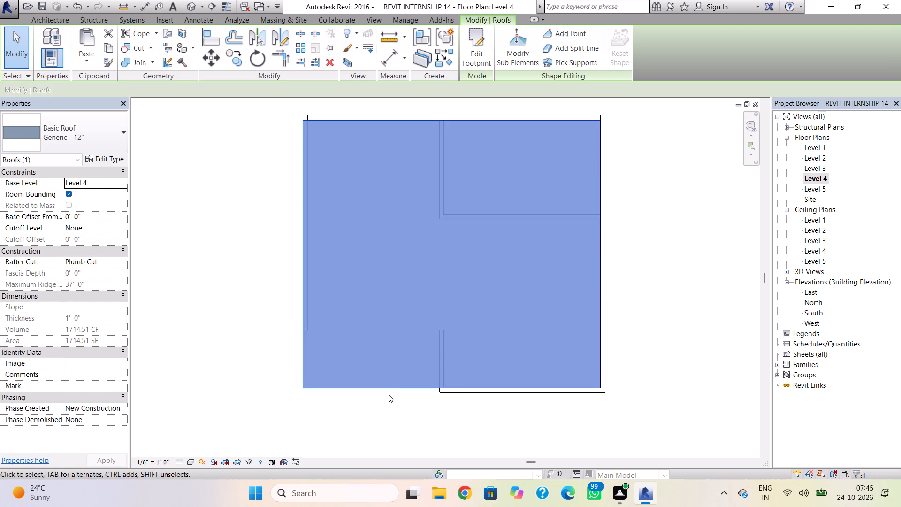
{"action": "double_click", "coordinate": [398, 390]}
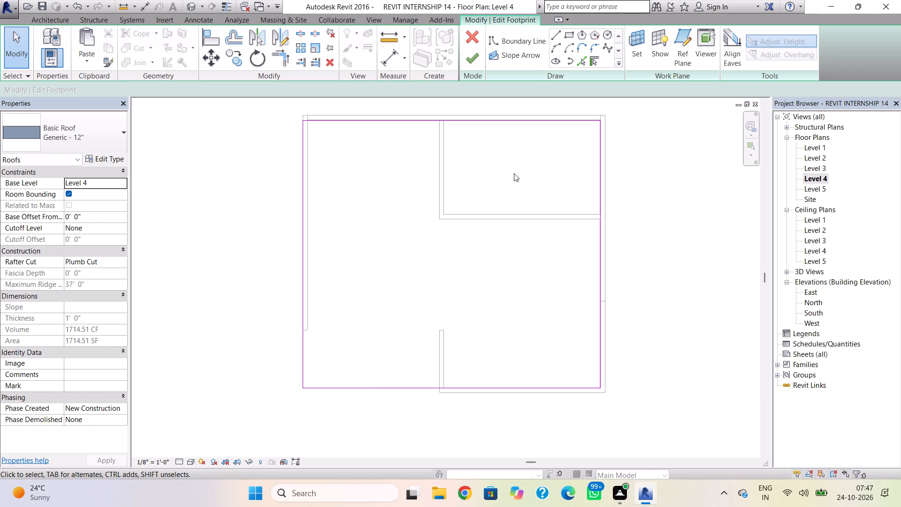
Shorten the roof's south boundary line to about 23' 7 3/4" by moving its west end to the short interior wall.
{"action": "left_click", "coordinate": [560, 37]}
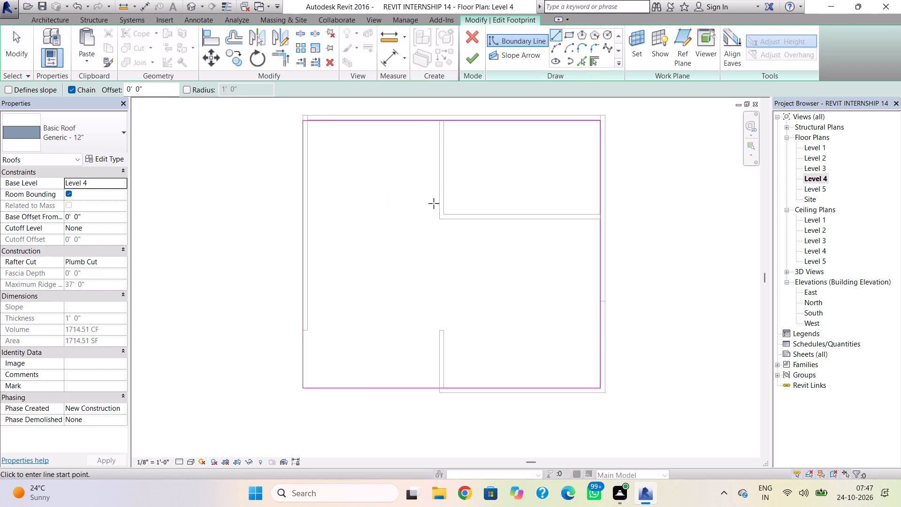
{"action": "key", "text": "Escape"}
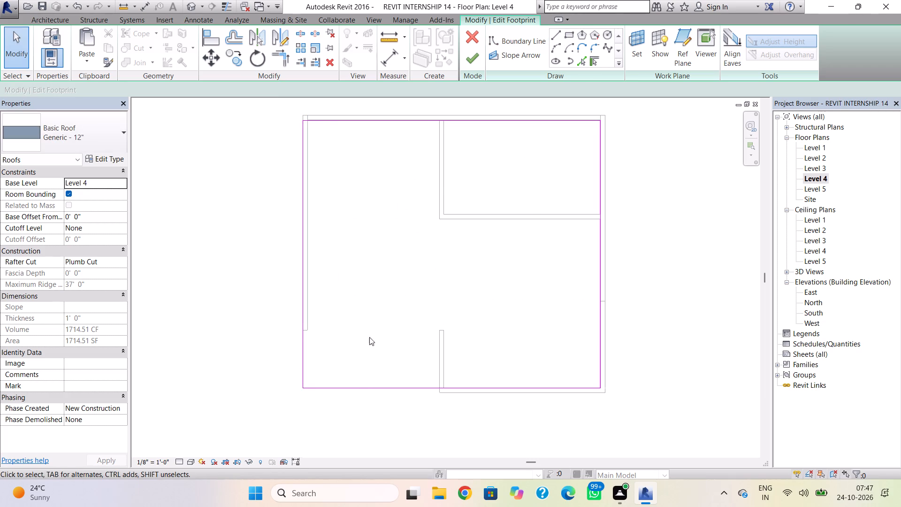
{"action": "left_click", "coordinate": [357, 382]}
{"action": "left_click", "coordinate": [359, 388]}
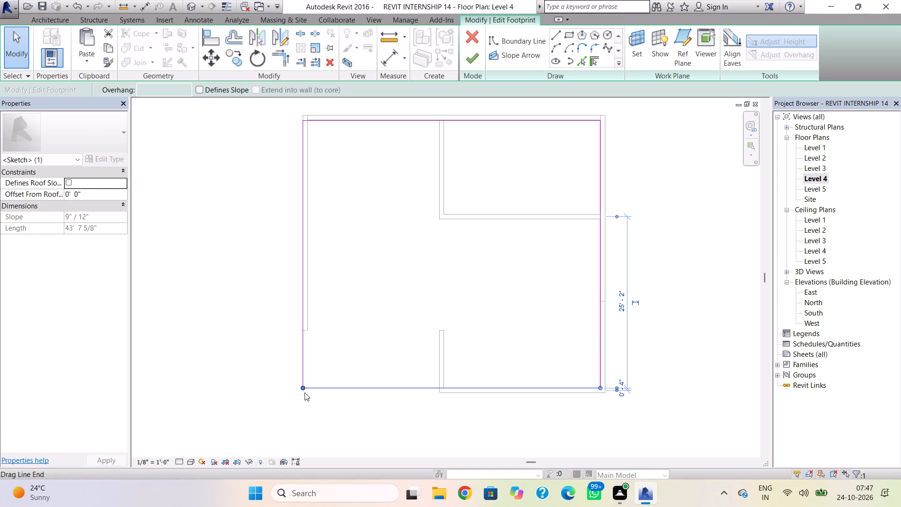
{"action": "left_click_drag", "start_coordinate": [303, 390], "coordinate": [435, 389]}
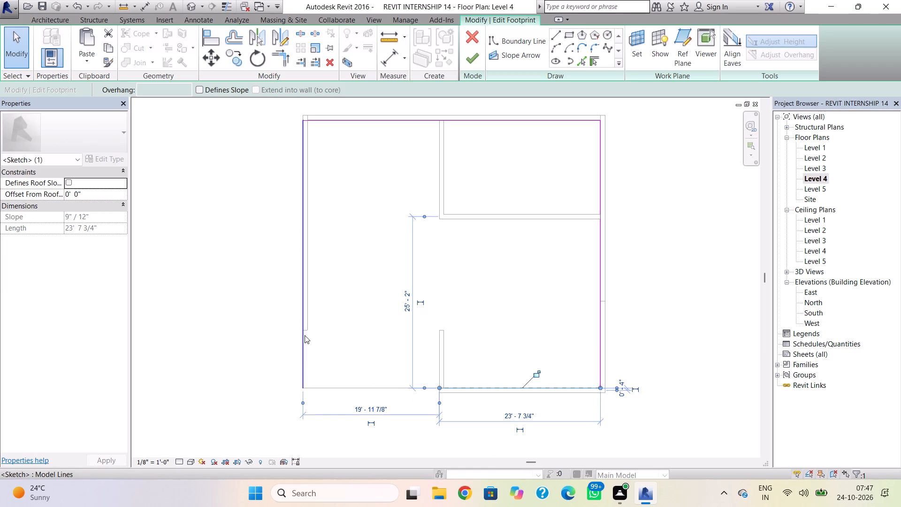
Try to pull the south end of the roof's west boundary line up to the south end of the west wall.
{"action": "left_click_drag", "start_coordinate": [303, 401], "coordinate": [305, 339]}
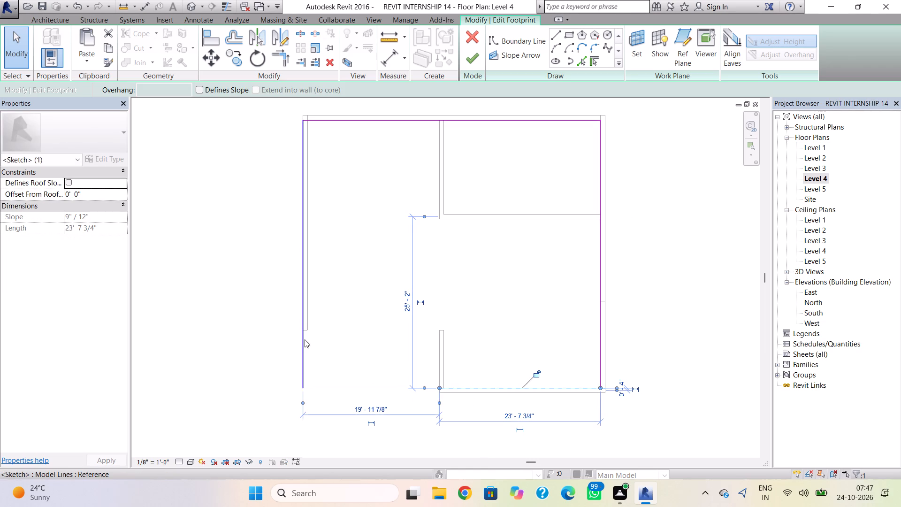
{"action": "left_click_drag", "start_coordinate": [305, 339], "coordinate": [305, 332]}
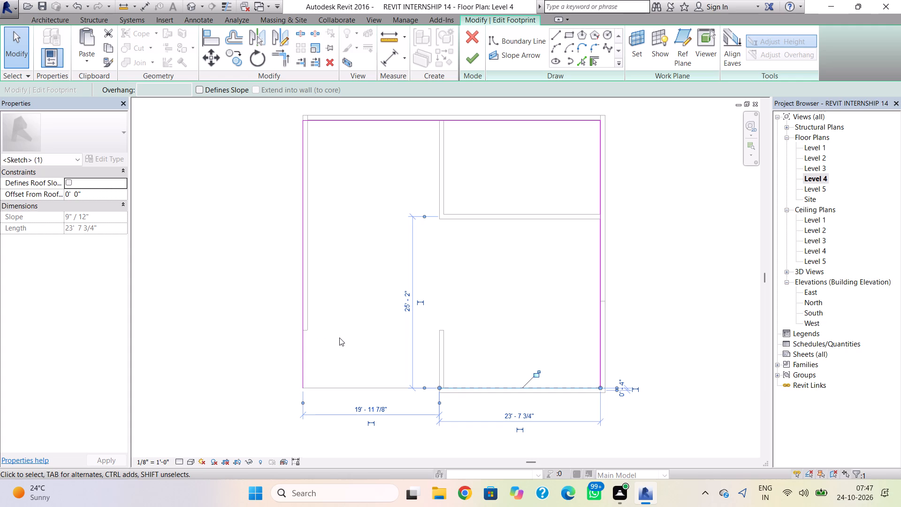
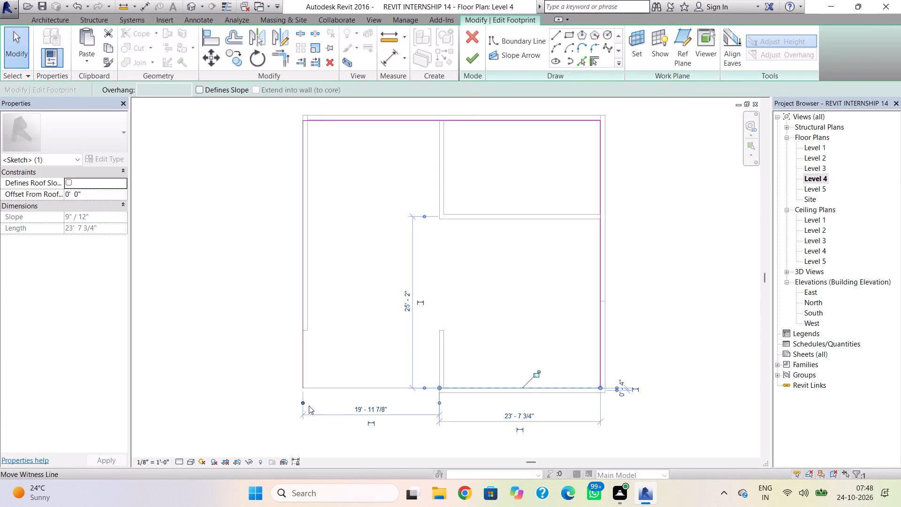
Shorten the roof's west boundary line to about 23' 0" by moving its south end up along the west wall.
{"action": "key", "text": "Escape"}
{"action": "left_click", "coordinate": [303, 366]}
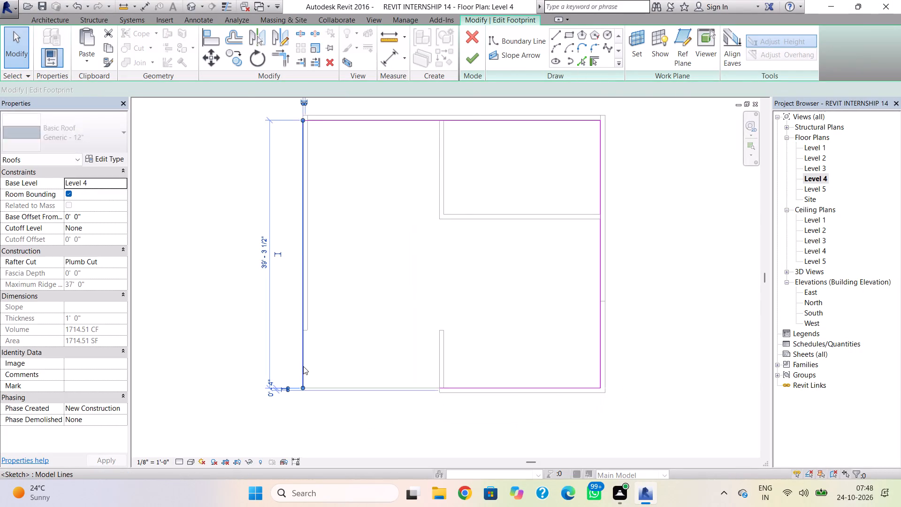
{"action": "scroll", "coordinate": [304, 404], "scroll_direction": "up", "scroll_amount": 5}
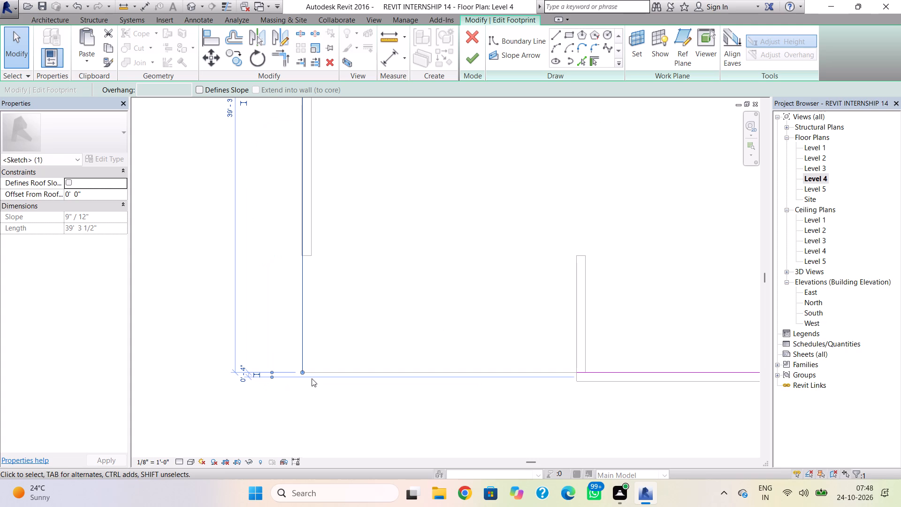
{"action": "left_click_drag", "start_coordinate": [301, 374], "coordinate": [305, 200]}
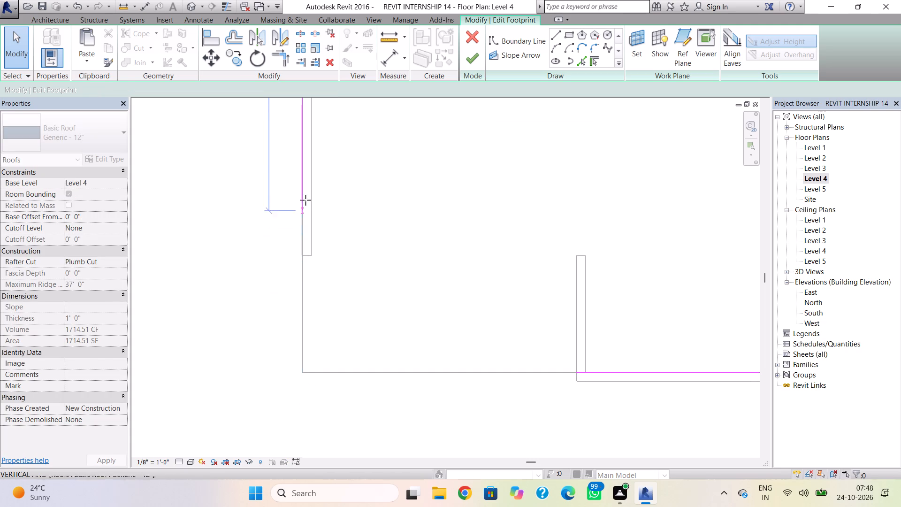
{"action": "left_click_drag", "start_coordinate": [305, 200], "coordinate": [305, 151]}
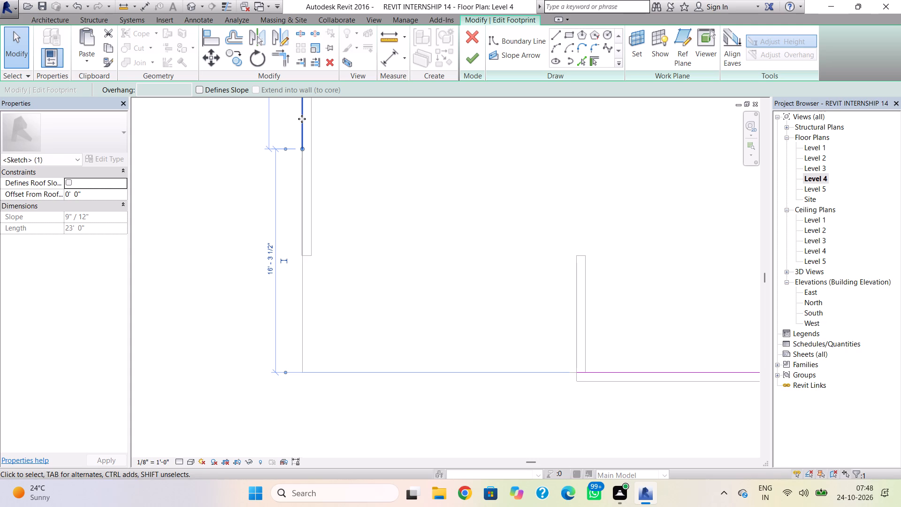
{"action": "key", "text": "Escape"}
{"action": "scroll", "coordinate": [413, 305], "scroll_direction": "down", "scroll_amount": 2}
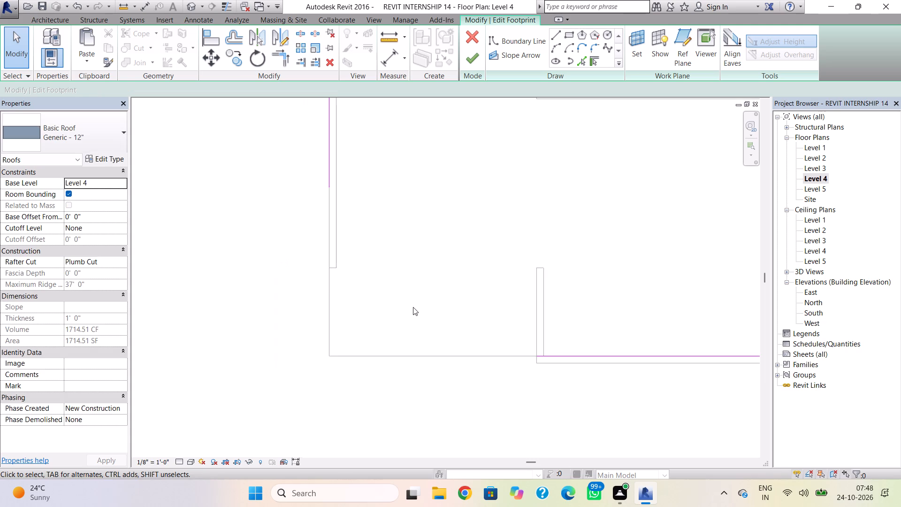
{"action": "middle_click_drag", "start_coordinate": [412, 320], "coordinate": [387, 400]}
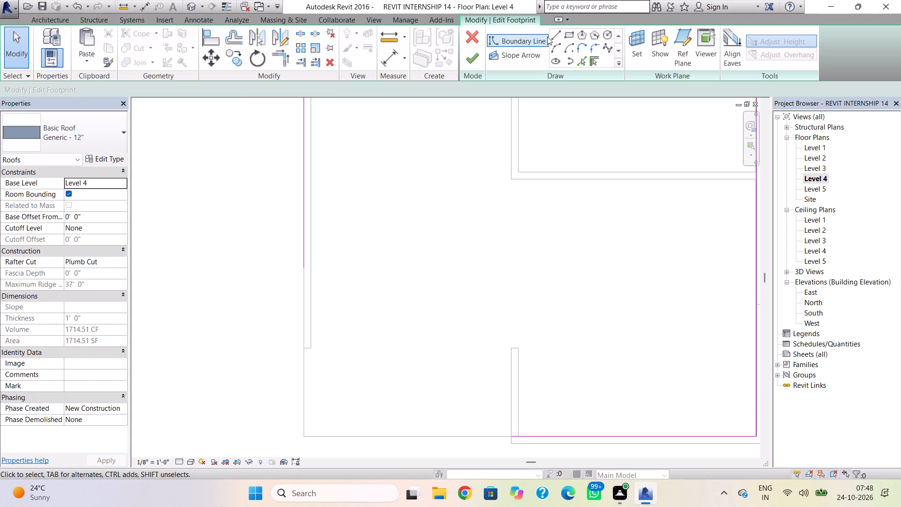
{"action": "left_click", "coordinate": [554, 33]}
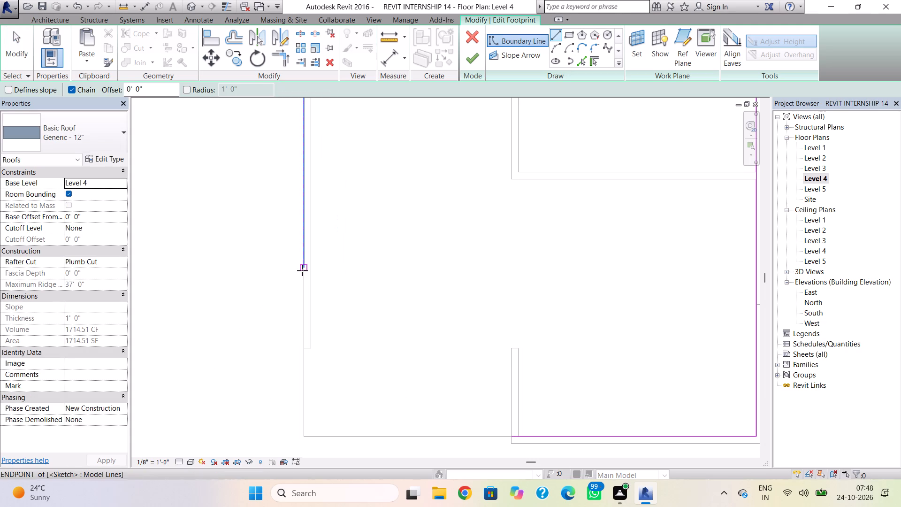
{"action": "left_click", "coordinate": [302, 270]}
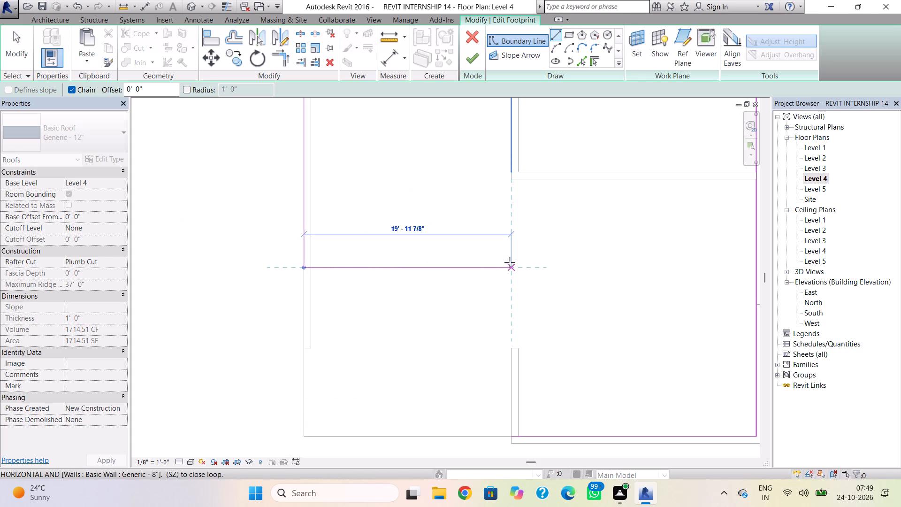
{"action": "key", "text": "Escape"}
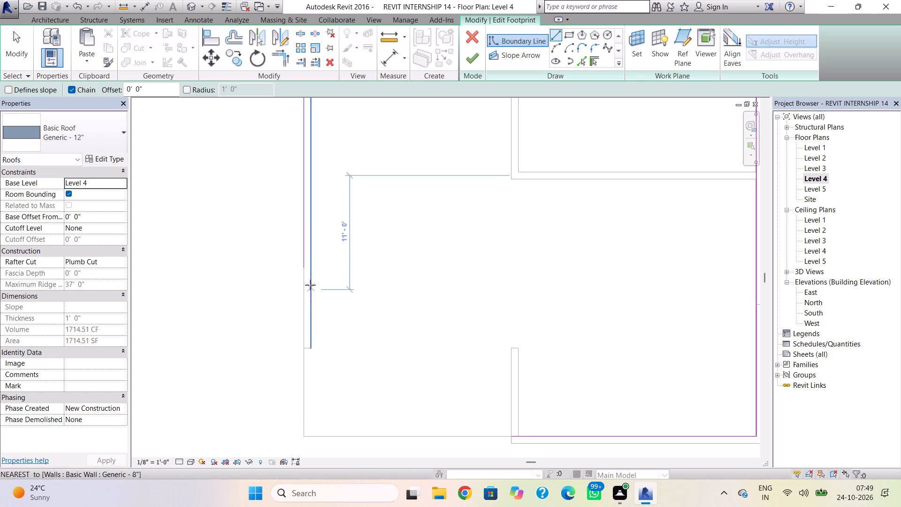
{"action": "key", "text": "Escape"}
Shorten the roof's west boundary line to about 15' 0" by moving its south end further north.
{"action": "left_click", "coordinate": [303, 267]}
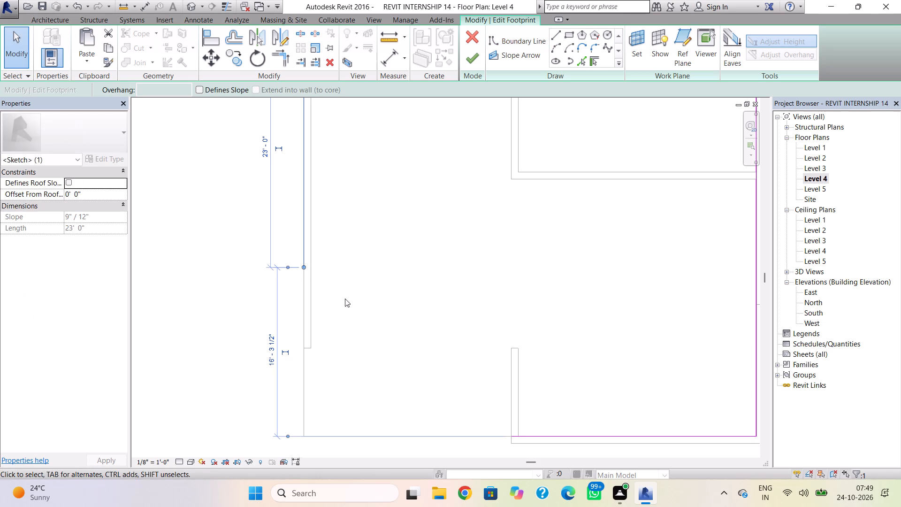
{"action": "left_click_drag", "start_coordinate": [306, 268], "coordinate": [304, 229]}
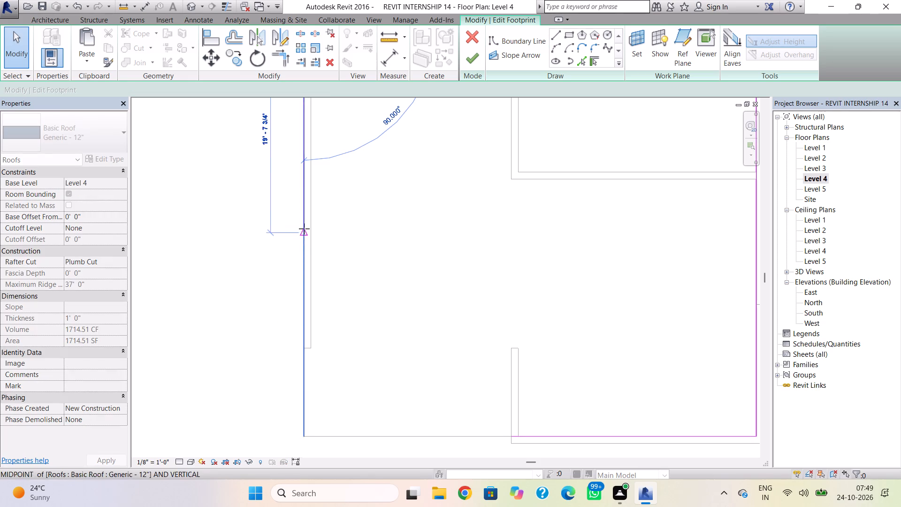
{"action": "left_click_drag", "start_coordinate": [304, 229], "coordinate": [303, 185]}
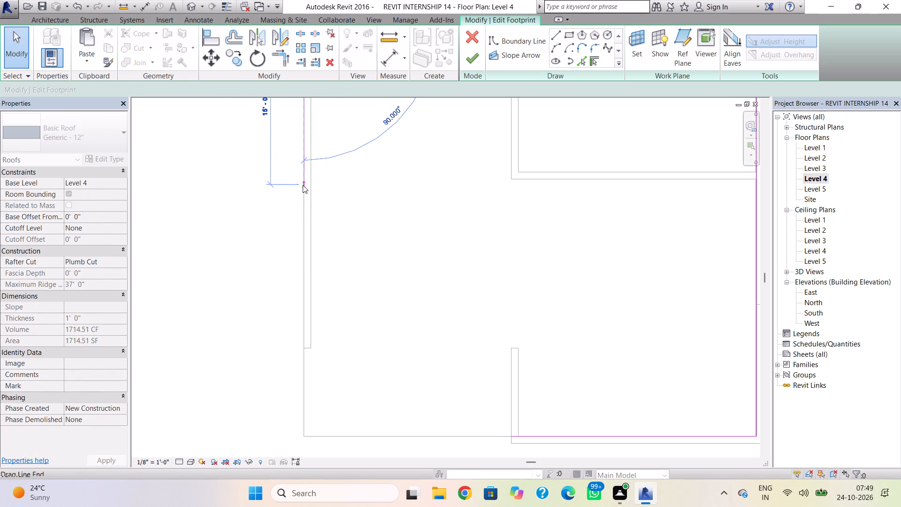
{"action": "left_click", "coordinate": [409, 193]}
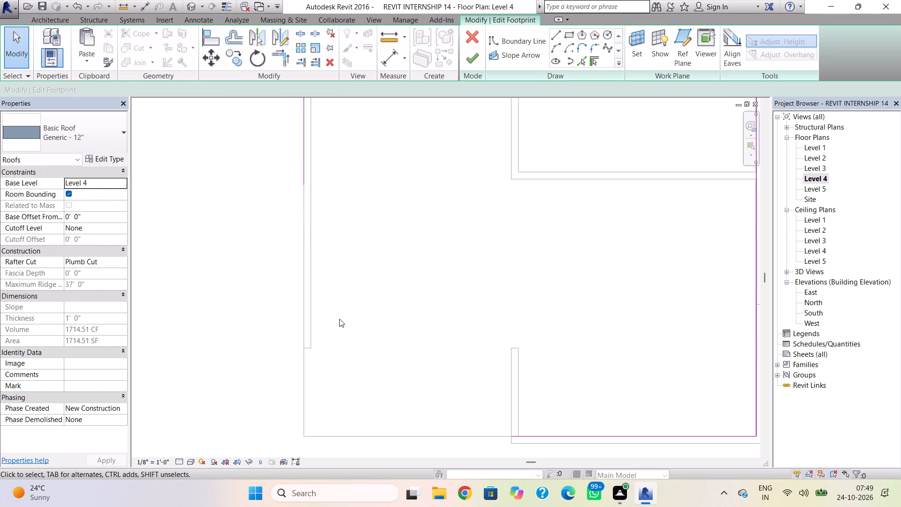
{"action": "middle_click_drag", "start_coordinate": [375, 380], "coordinate": [375, 385]}
{"action": "right_click", "coordinate": [375, 383]}
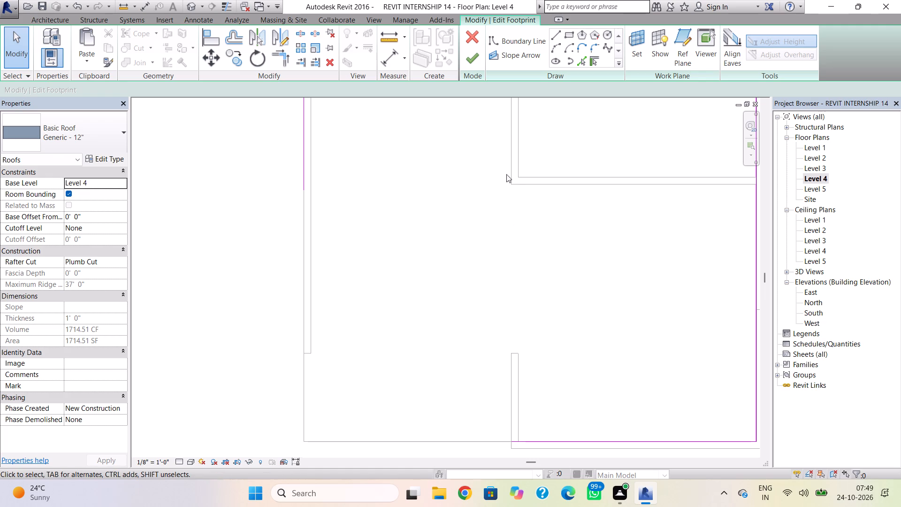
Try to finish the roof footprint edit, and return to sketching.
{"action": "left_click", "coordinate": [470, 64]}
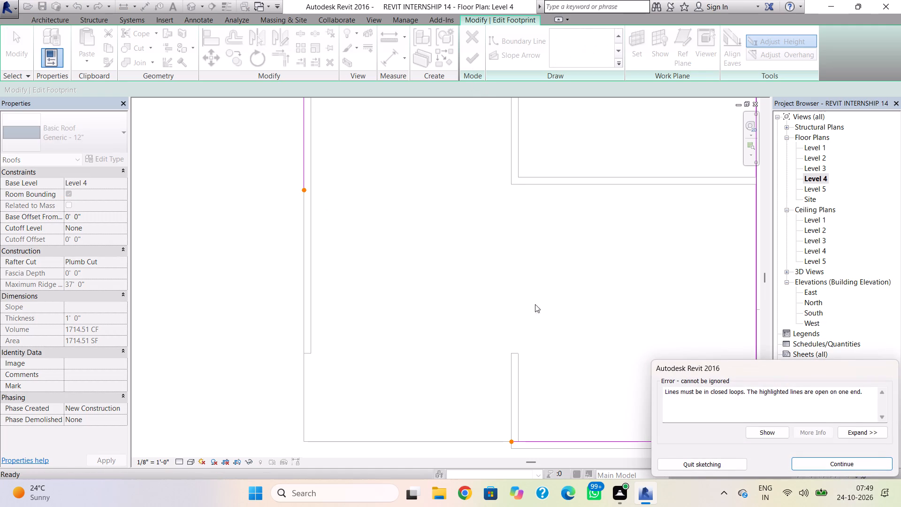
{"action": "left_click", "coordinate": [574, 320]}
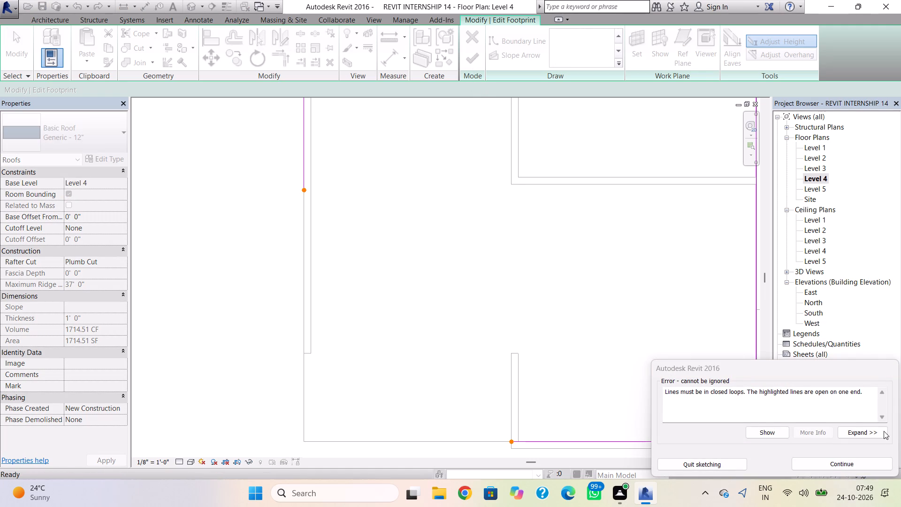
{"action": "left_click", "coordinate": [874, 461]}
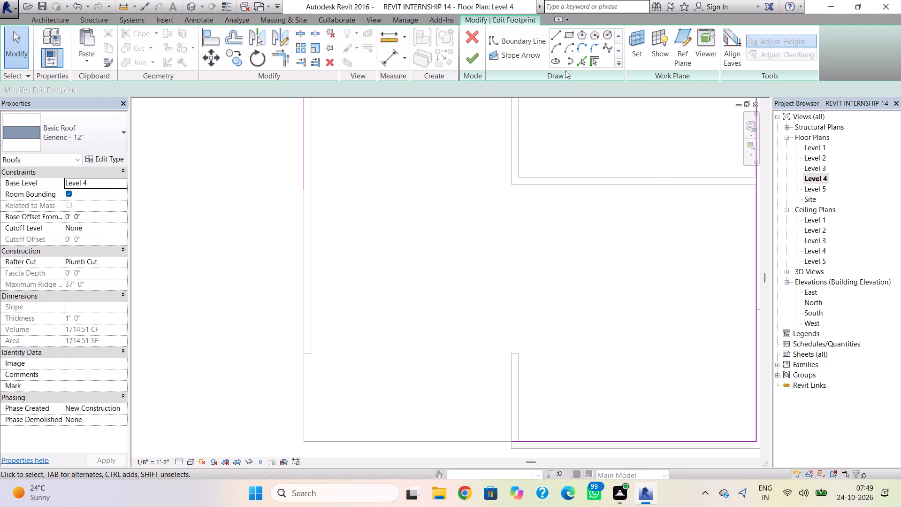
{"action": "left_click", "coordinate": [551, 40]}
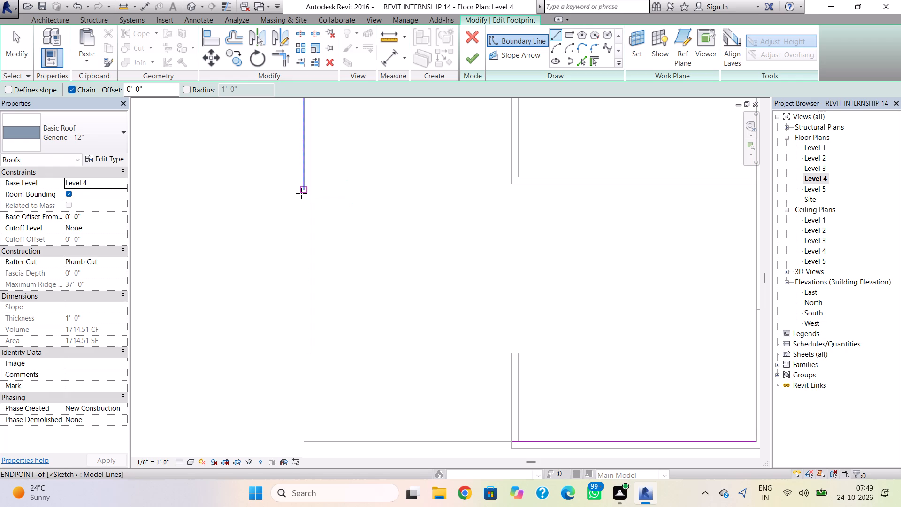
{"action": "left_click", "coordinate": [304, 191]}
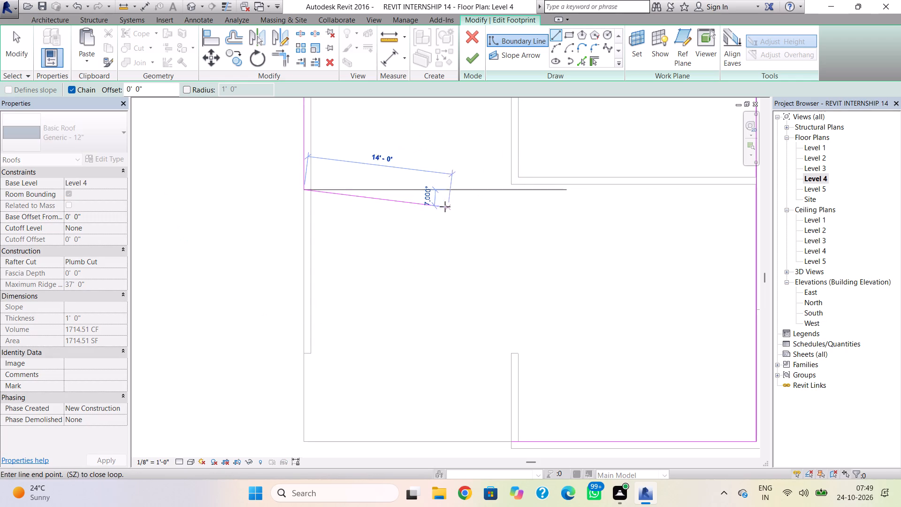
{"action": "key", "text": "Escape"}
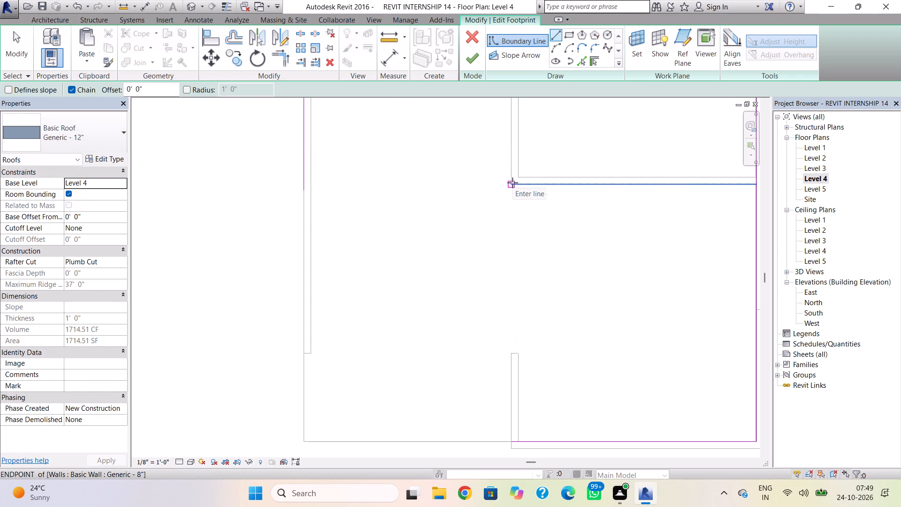
Draw a horizontal boundary line about 19' 11 7/8" long from the interior walls' outer corner west to the west boundary line.
{"action": "left_click", "coordinate": [512, 183]}
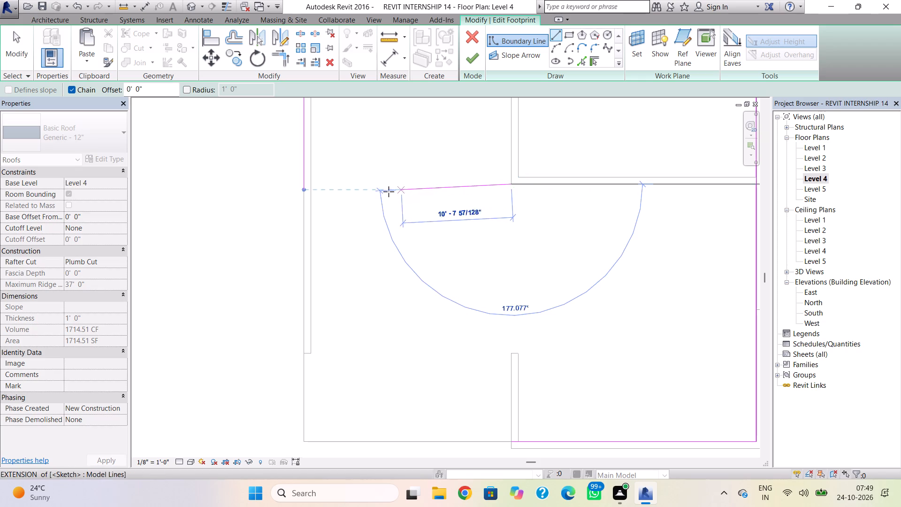
{"action": "scroll", "coordinate": [299, 184], "scroll_direction": "up", "scroll_amount": 3}
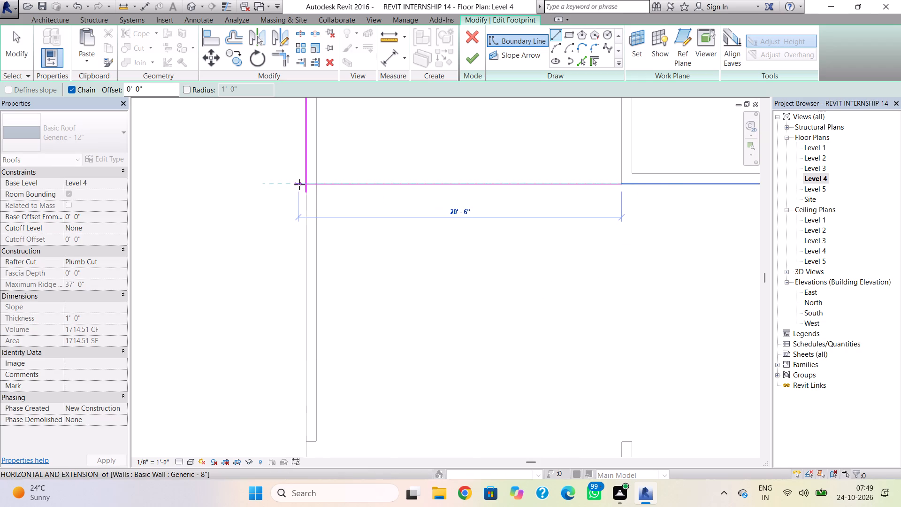
{"action": "scroll", "coordinate": [299, 184], "scroll_direction": "up", "scroll_amount": 3}
{"action": "left_click", "coordinate": [309, 185]}
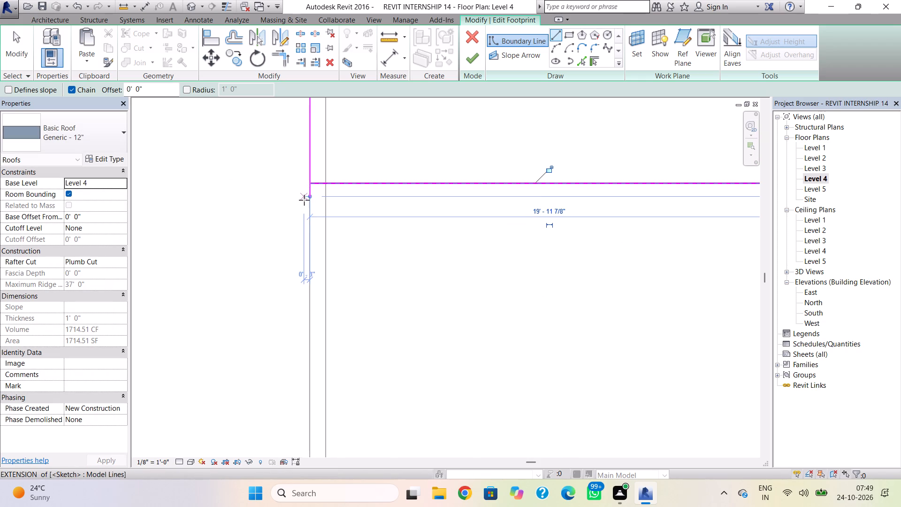
{"action": "key", "text": "Escape"}
{"action": "key", "text": "Escape"}
Move the south end of the west boundary line up to meet the new horizontal boundary line.
{"action": "left_click", "coordinate": [307, 192]}
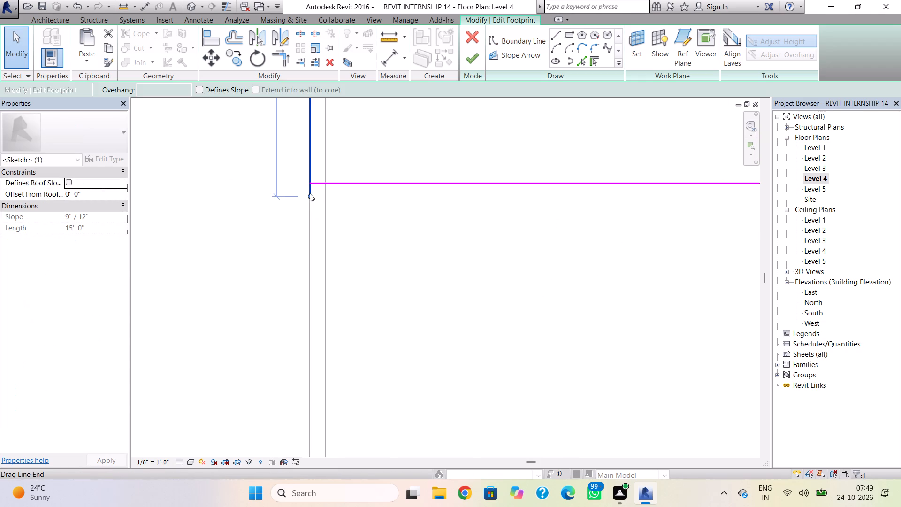
{"action": "scroll", "coordinate": [310, 193], "scroll_direction": "up", "scroll_amount": 5}
{"action": "left_click_drag", "start_coordinate": [309, 200], "coordinate": [309, 180]}
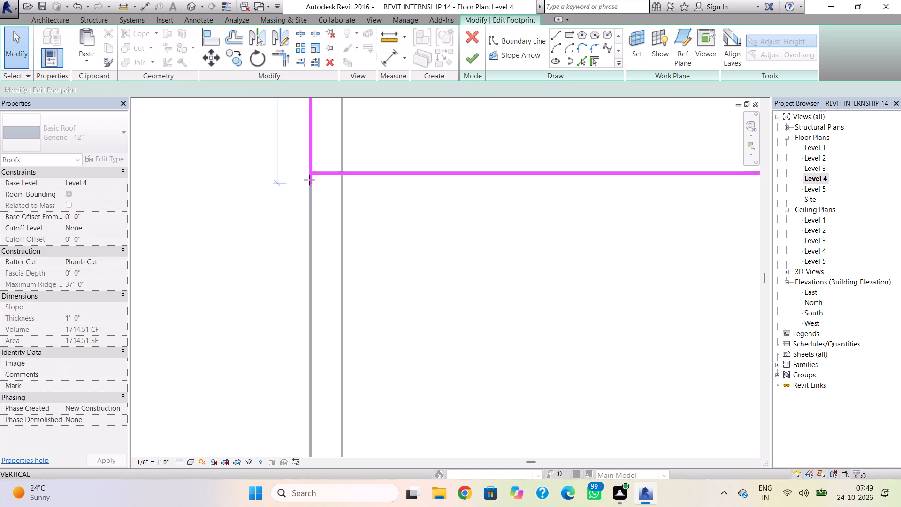
{"action": "left_click_drag", "start_coordinate": [309, 180], "coordinate": [308, 176]}
{"action": "left_click", "coordinate": [292, 195]}
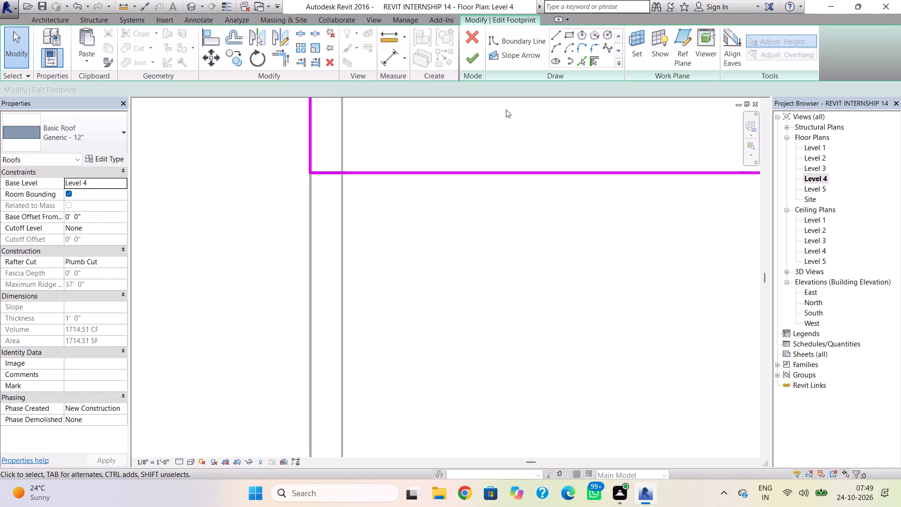
Draw a vertical boundary line about 24' 10" long from the interior wall corner down to the west end of the south boundary line.
{"action": "scroll", "coordinate": [498, 128], "scroll_direction": "down", "scroll_amount": 4}
{"action": "scroll", "coordinate": [471, 262], "scroll_direction": "down", "scroll_amount": 4}
{"action": "scroll", "coordinate": [421, 291], "scroll_direction": "down", "scroll_amount": 3}
{"action": "scroll", "coordinate": [608, 354], "scroll_direction": "down", "scroll_amount": 1}
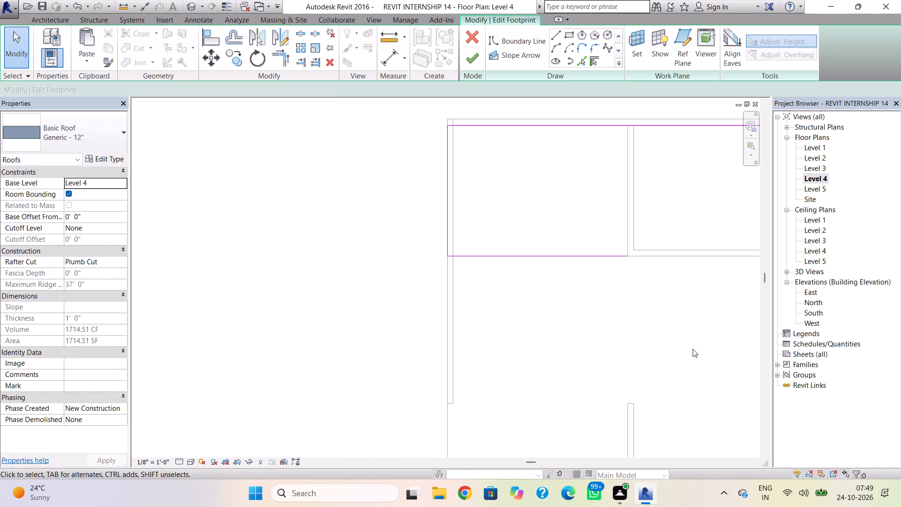
{"action": "left_click", "coordinate": [557, 35]}
{"action": "scroll", "coordinate": [630, 258], "scroll_direction": "up", "scroll_amount": 2}
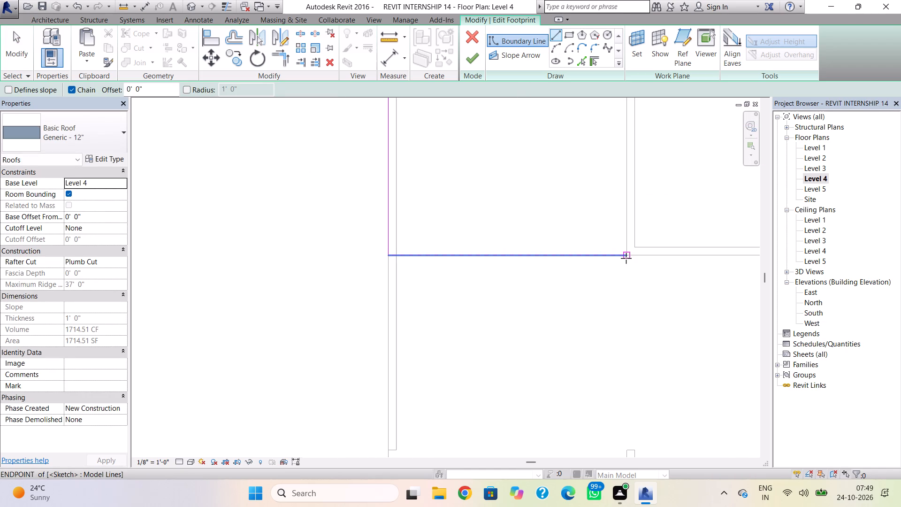
{"action": "left_click", "coordinate": [626, 256]}
{"action": "scroll", "coordinate": [638, 377], "scroll_direction": "down", "scroll_amount": 5}
{"action": "middle_click_drag", "start_coordinate": [637, 376], "coordinate": [622, 317]}
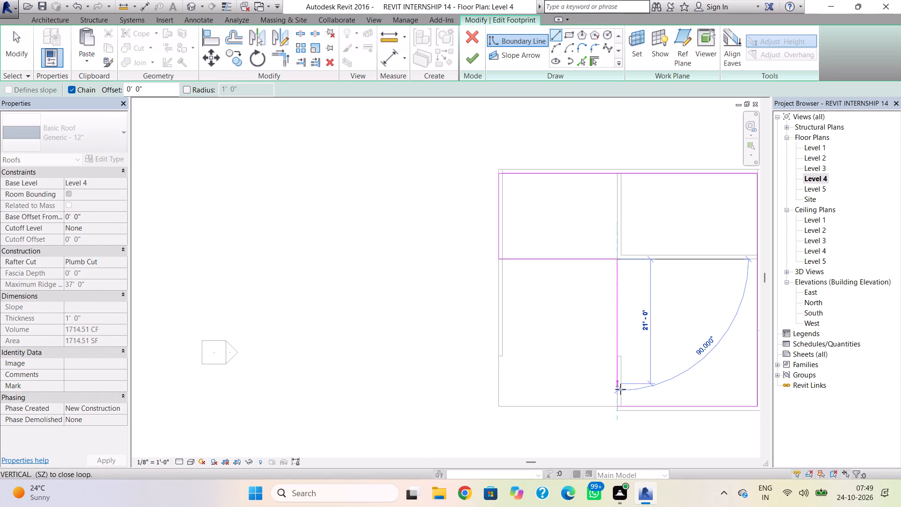
{"action": "scroll", "coordinate": [620, 406], "scroll_direction": "up", "scroll_amount": 8}
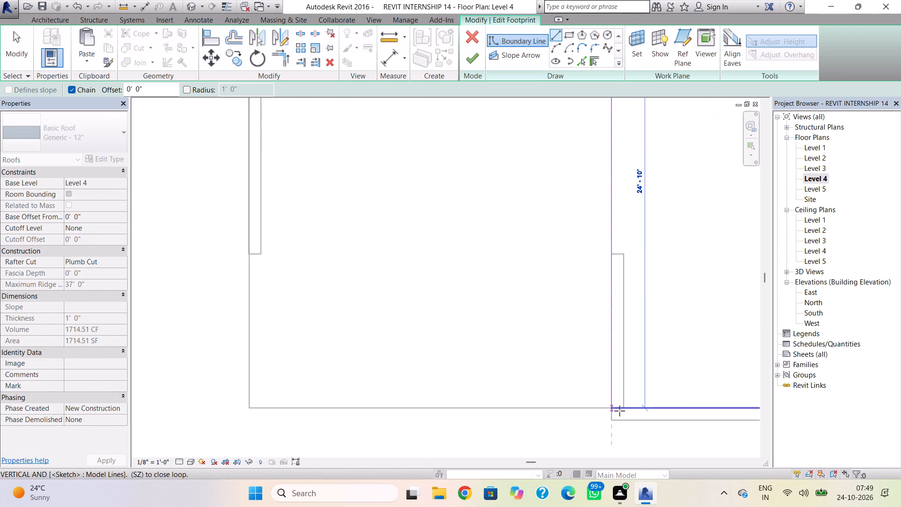
{"action": "left_click", "coordinate": [613, 409]}
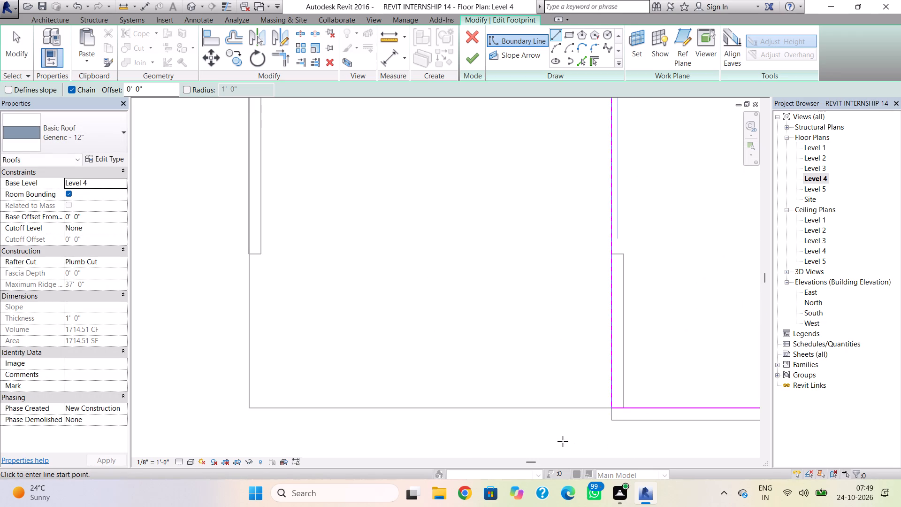
{"action": "key", "text": "Escape"}
Finish the roof footprint edit and attach the highlighted walls to the roof.
{"action": "scroll", "coordinate": [548, 431], "scroll_direction": "down", "scroll_amount": 5}
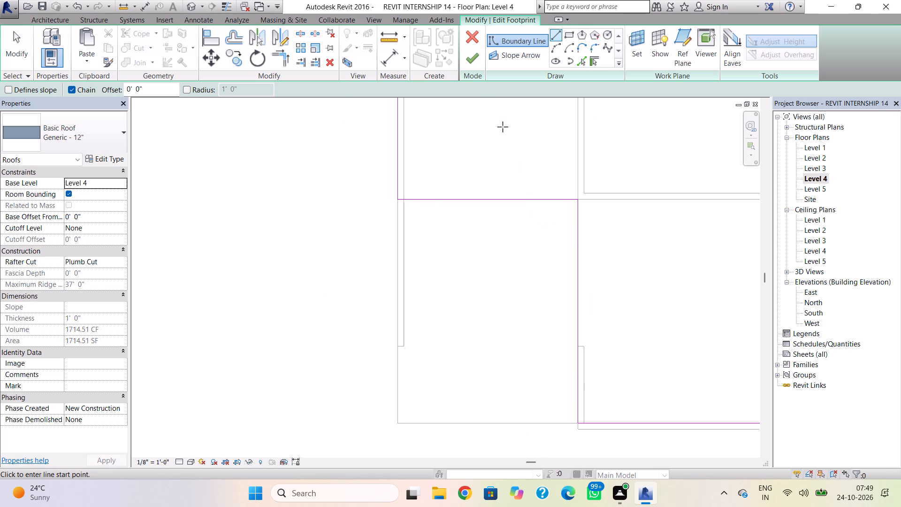
{"action": "left_click", "coordinate": [473, 65]}
{"action": "left_click", "coordinate": [482, 244]}
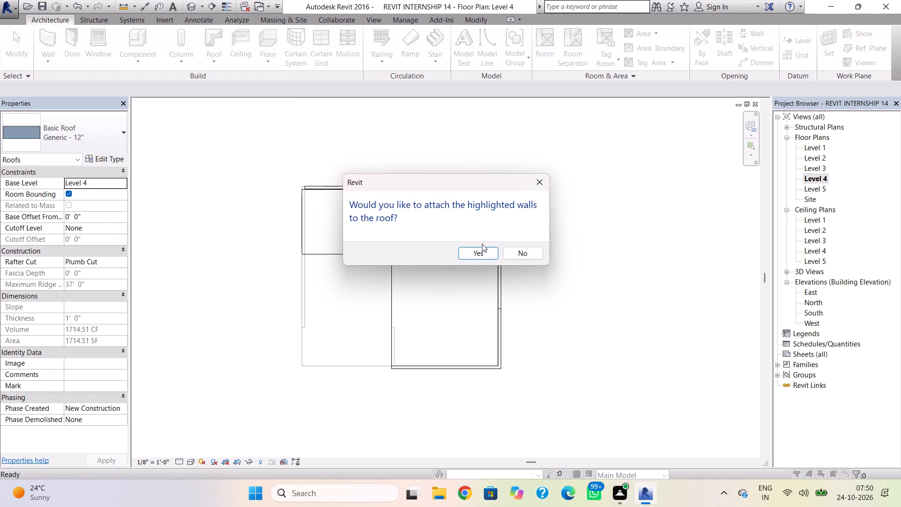
{"action": "left_click", "coordinate": [482, 247]}
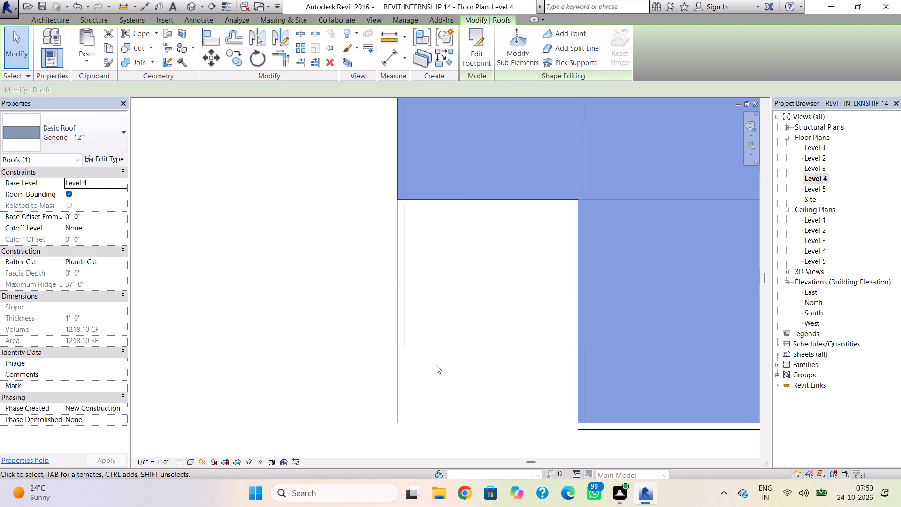
In the Level 3 floor plan, pull the west wall's south end north to line up with the horizontal interior wall's south face.
{"action": "key", "text": "Escape"}
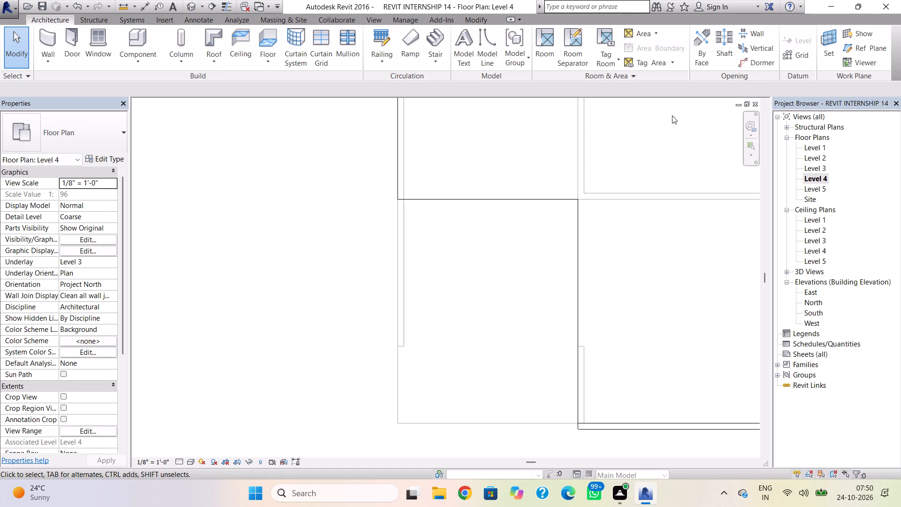
{"action": "double_click", "coordinate": [816, 167]}
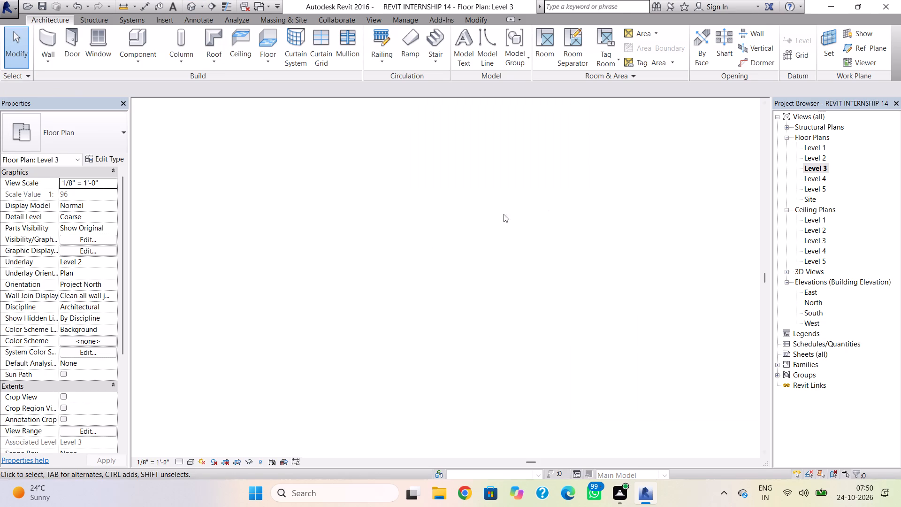
{"action": "left_click", "coordinate": [405, 319]}
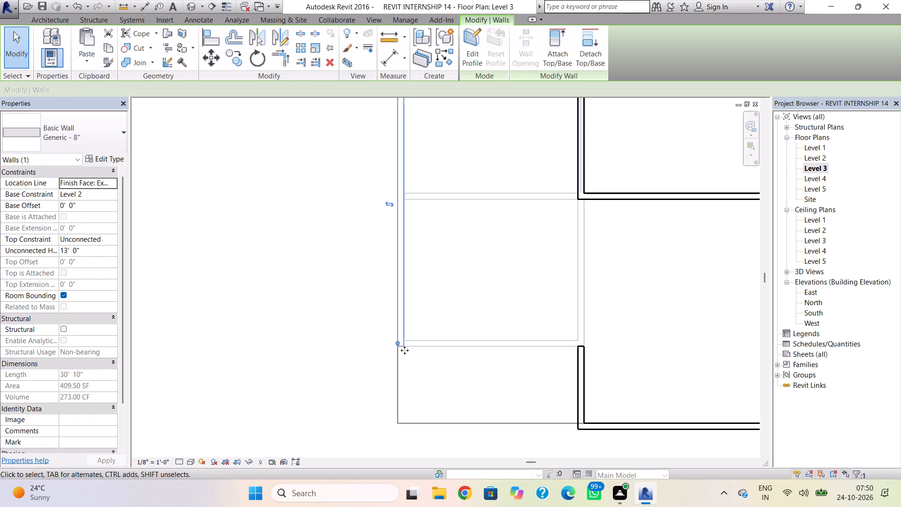
{"action": "left_click_drag", "start_coordinate": [397, 344], "coordinate": [389, 211]}
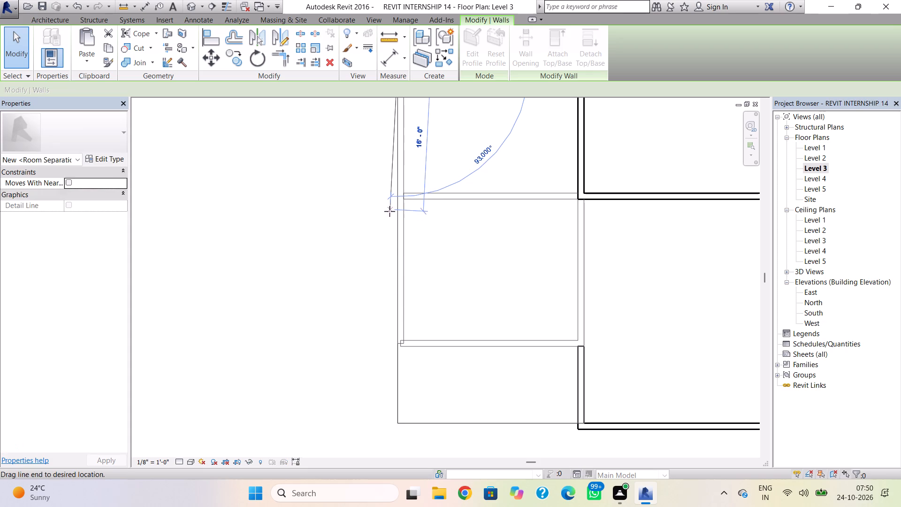
{"action": "left_click_drag", "start_coordinate": [389, 211], "coordinate": [401, 202]}
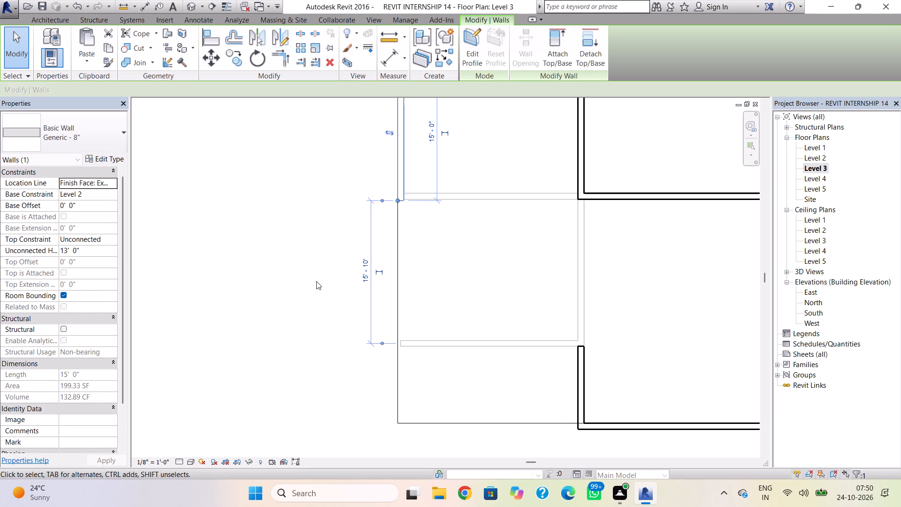
{"action": "scroll", "coordinate": [401, 190], "scroll_direction": "up", "scroll_amount": 11}
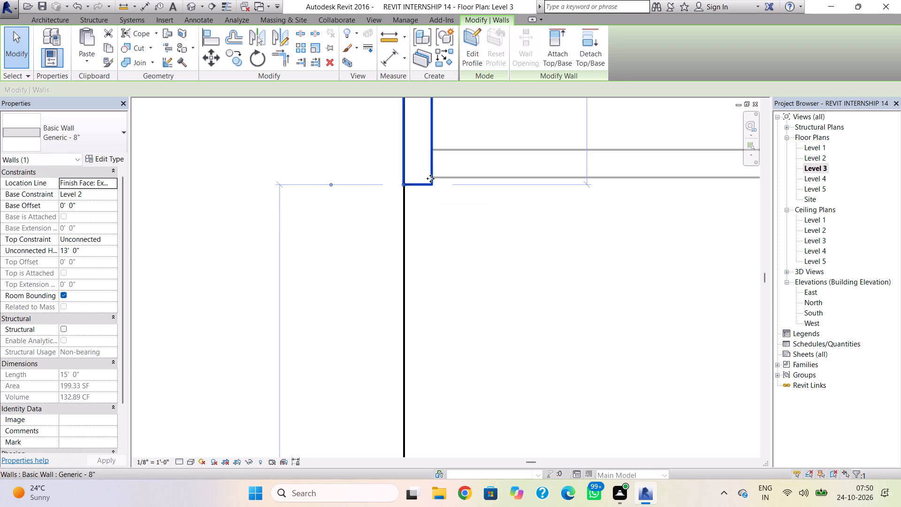
{"action": "middle_click_drag", "start_coordinate": [430, 178], "coordinate": [404, 273]}
{"action": "left_click_drag", "start_coordinate": [378, 280], "coordinate": [377, 274]}
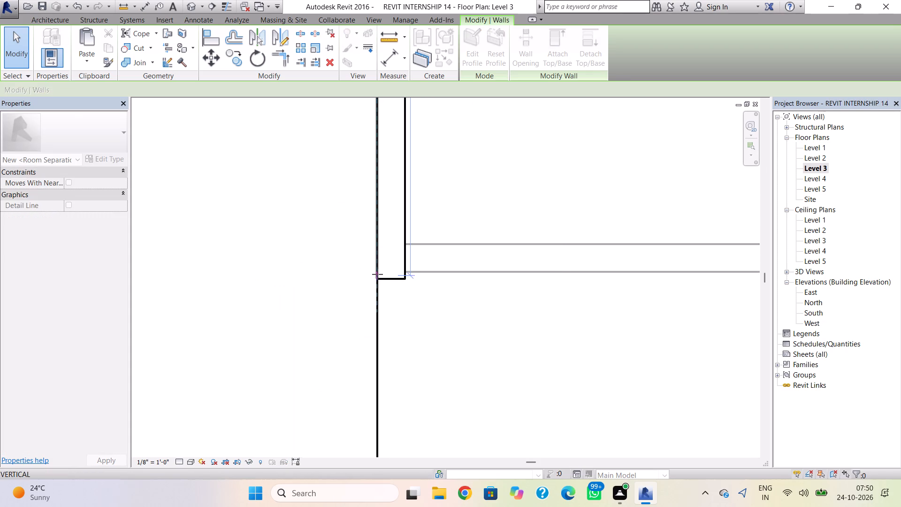
{"action": "left_click_drag", "start_coordinate": [377, 274], "coordinate": [377, 272]}
{"action": "left_click", "coordinate": [316, 273]}
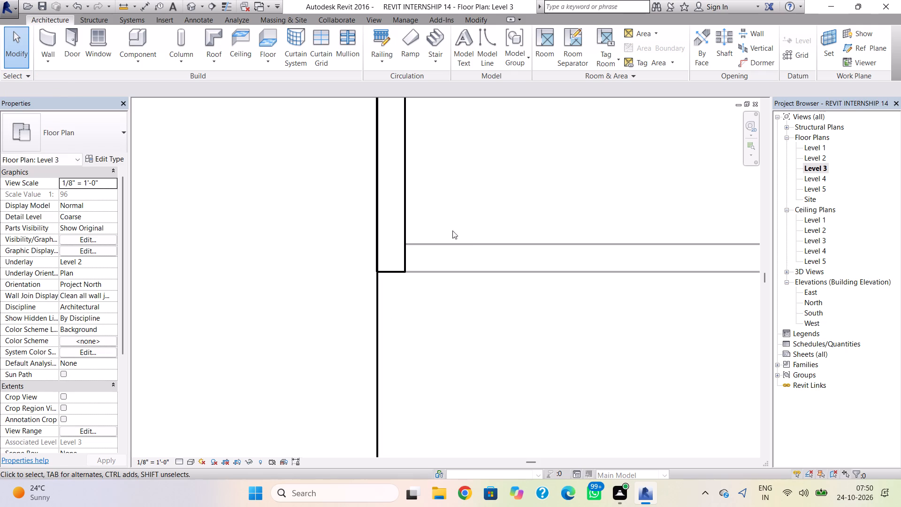
Examine the shortened west wall and the L-shaped Level 4 roof from several sides in the 3D view.
{"action": "left_click", "coordinate": [195, 8]}
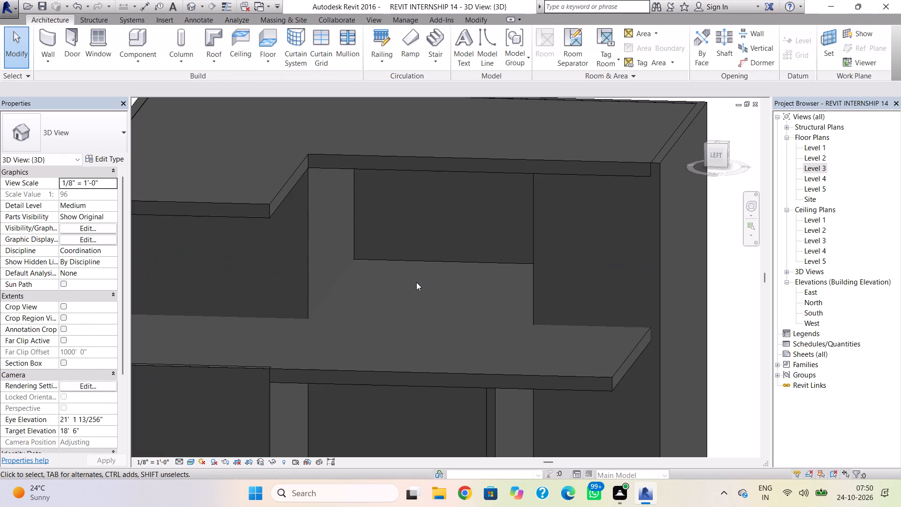
{"action": "key", "text": "Escape"}
{"action": "key", "text": "Escape"}
{"action": "scroll", "coordinate": [539, 258], "scroll_direction": "down", "scroll_amount": 2}
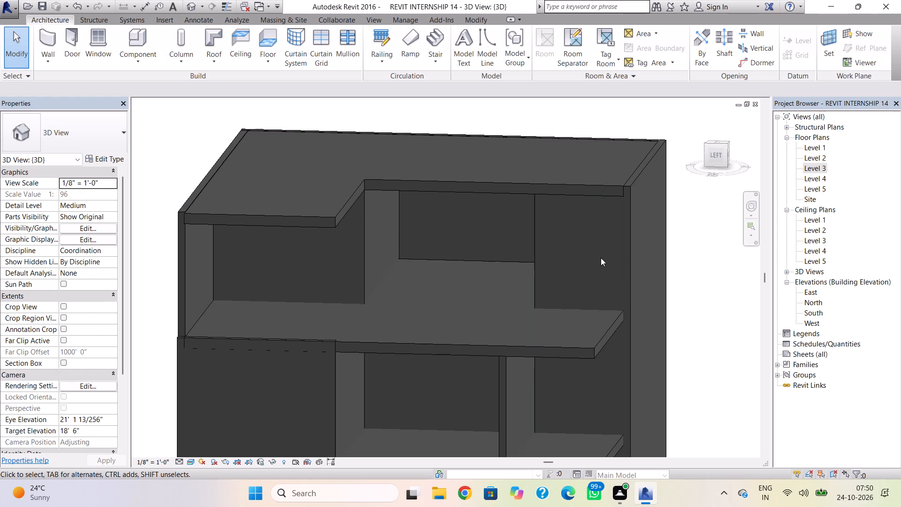
{"action": "right_click_drag", "start_coordinate": [601, 258], "coordinate": [436, 271], "text": "shift"}
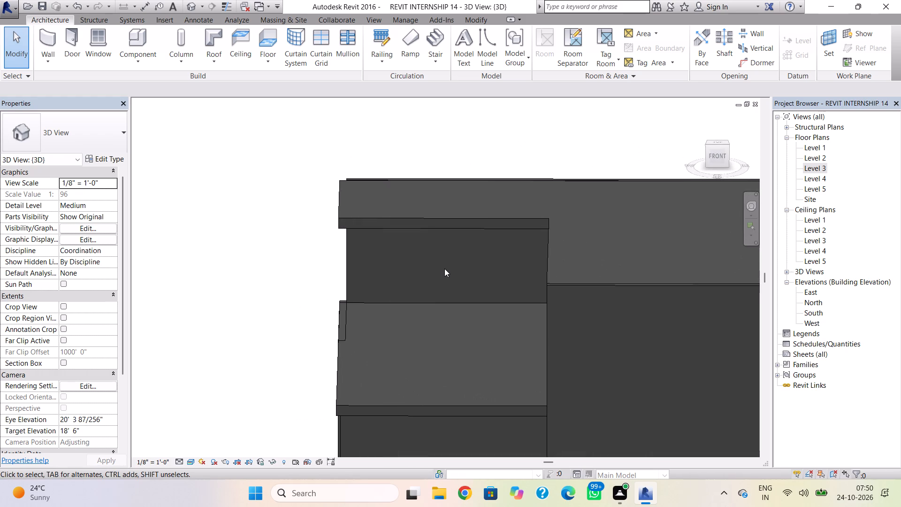
{"action": "right_click_drag", "start_coordinate": [430, 272], "coordinate": [456, 281], "text": "shift"}
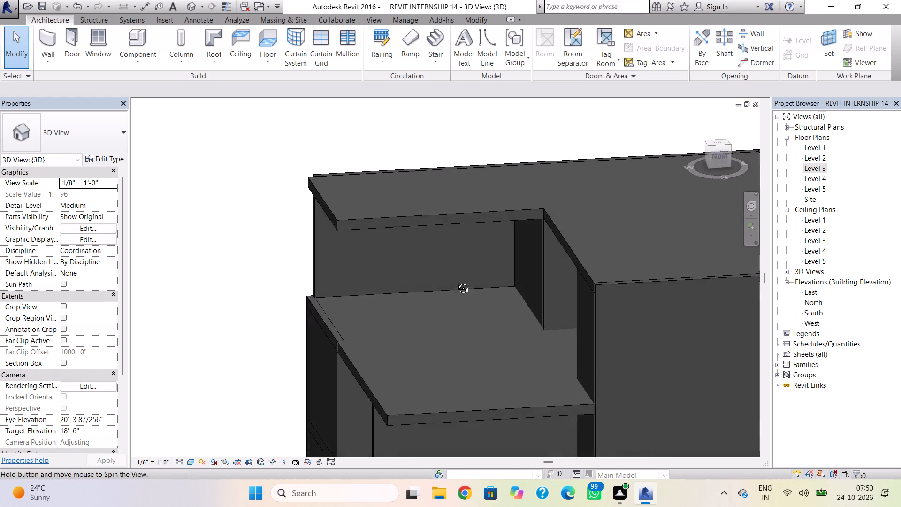
{"action": "right_click_drag", "start_coordinate": [456, 281], "coordinate": [757, 275], "text": "shift"}
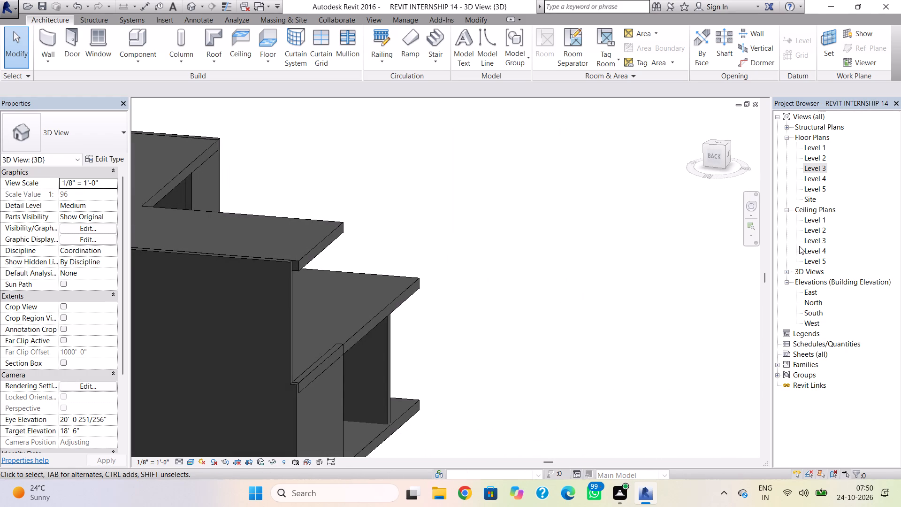
In the Level 4 plan, move the roof footprint's west boundary line about 8" east to the west wall's inner face and finish the edit.
{"action": "double_click", "coordinate": [818, 178]}
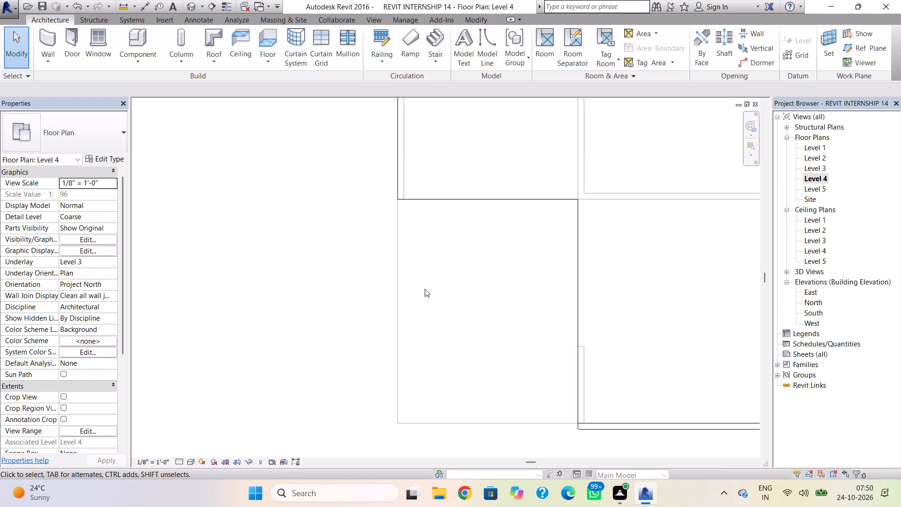
{"action": "scroll", "coordinate": [463, 303], "scroll_direction": "down", "scroll_amount": 2}
{"action": "middle_click_drag", "start_coordinate": [464, 305], "coordinate": [473, 374]}
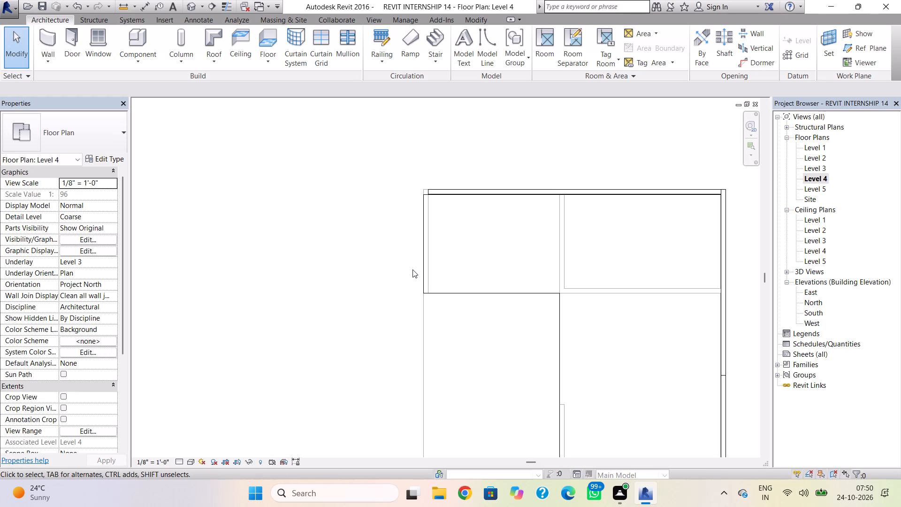
{"action": "left_click", "coordinate": [442, 287]}
{"action": "left_click", "coordinate": [442, 290]}
{"action": "left_click", "coordinate": [442, 290]}
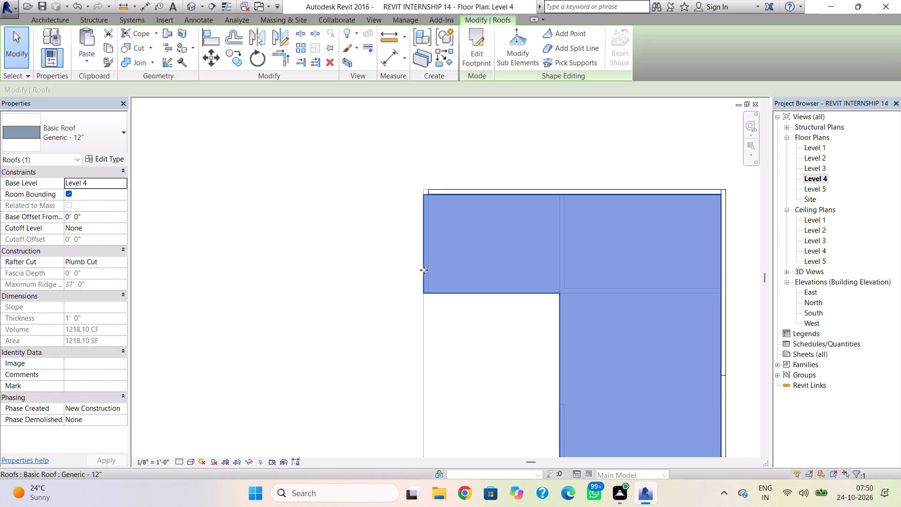
{"action": "double_click", "coordinate": [422, 268]}
{"action": "scroll", "coordinate": [423, 268], "scroll_direction": "up", "scroll_amount": 3}
{"action": "middle_click_drag", "start_coordinate": [427, 273], "coordinate": [425, 338]}
{"action": "scroll", "coordinate": [427, 333], "scroll_direction": "up", "scroll_amount": 1}
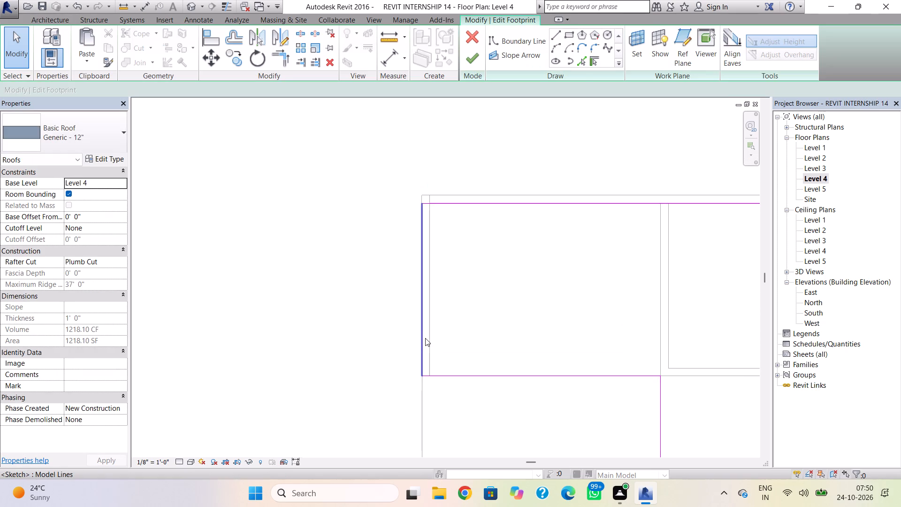
{"action": "scroll", "coordinate": [425, 338], "scroll_direction": "up", "scroll_amount": 3}
{"action": "middle_click_drag", "start_coordinate": [425, 338], "coordinate": [425, 352]}
{"action": "left_click", "coordinate": [419, 353]}
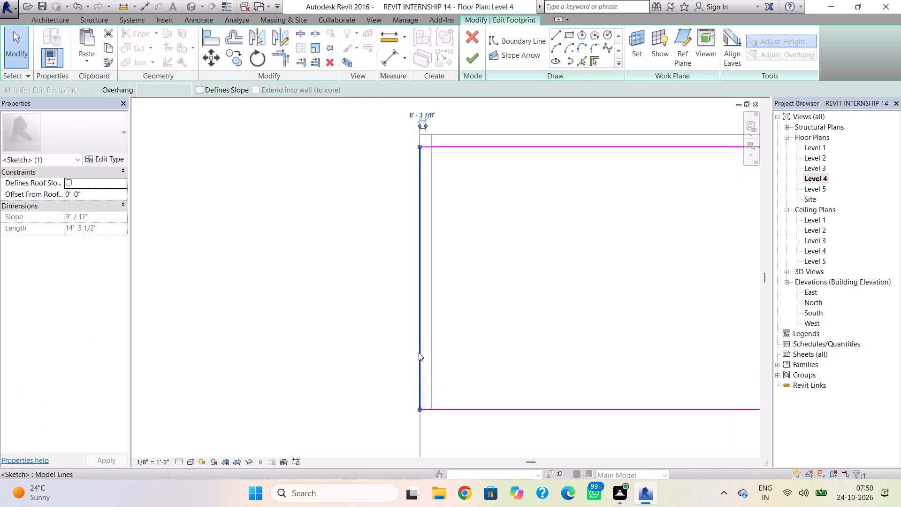
{"action": "key", "text": "Right"}
{"action": "key", "text": "Right"}
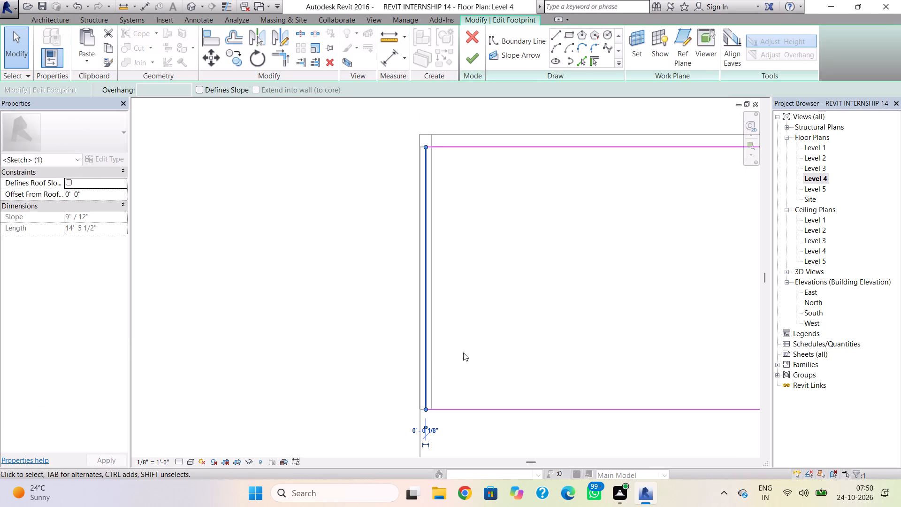
{"action": "key", "text": "Right"}
{"action": "key", "text": "Right"}
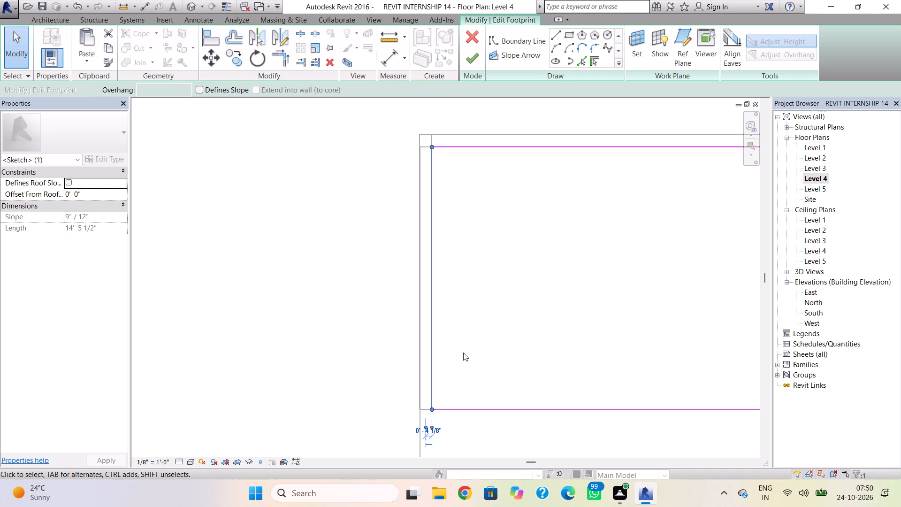
{"action": "key", "text": "Escape"}
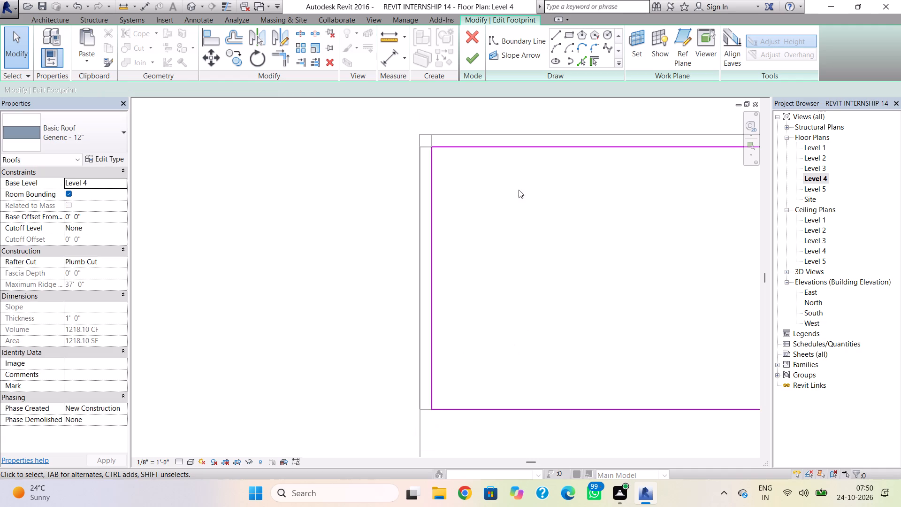
{"action": "left_click", "coordinate": [472, 61]}
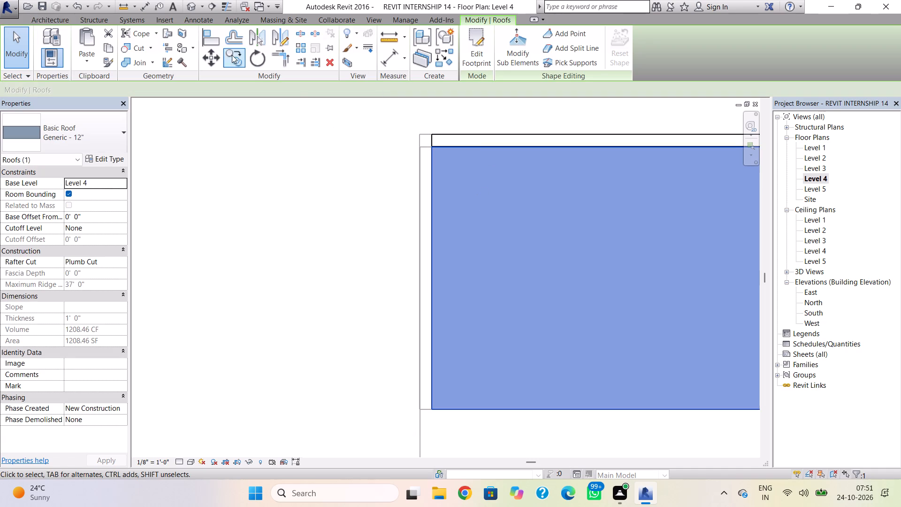
Examine the Level 4 roof's west edge and the roof below it in the 3D view.
{"action": "left_click", "coordinate": [191, 11]}
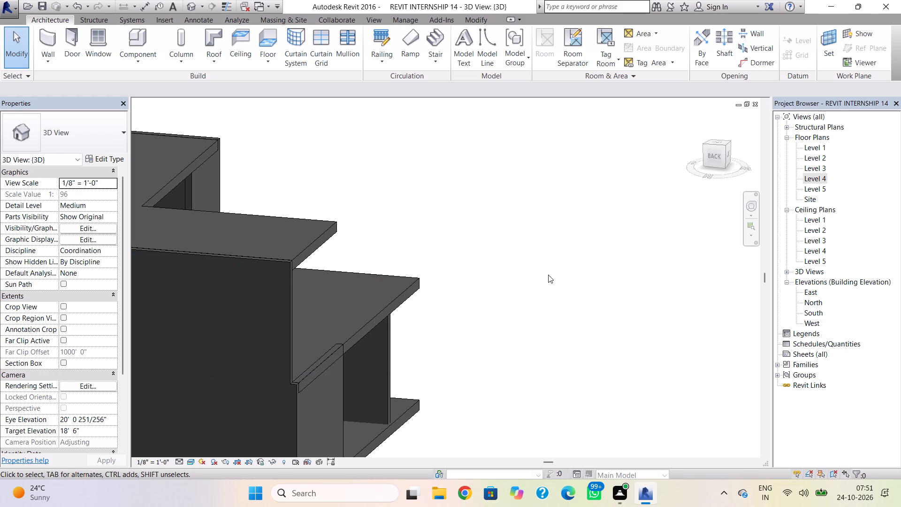
{"action": "right_click_drag", "start_coordinate": [548, 275], "coordinate": [488, 289]}
{"action": "right_click_drag", "start_coordinate": [516, 278], "coordinate": [315, 303], "text": "shift"}
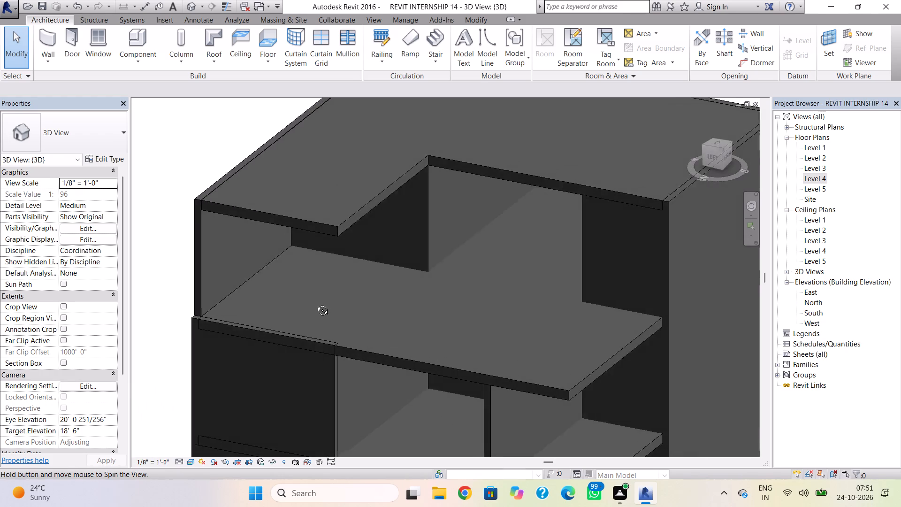
{"action": "right_click_drag", "start_coordinate": [315, 303], "coordinate": [305, 290], "text": "shift"}
{"action": "left_click", "coordinate": [314, 343]}
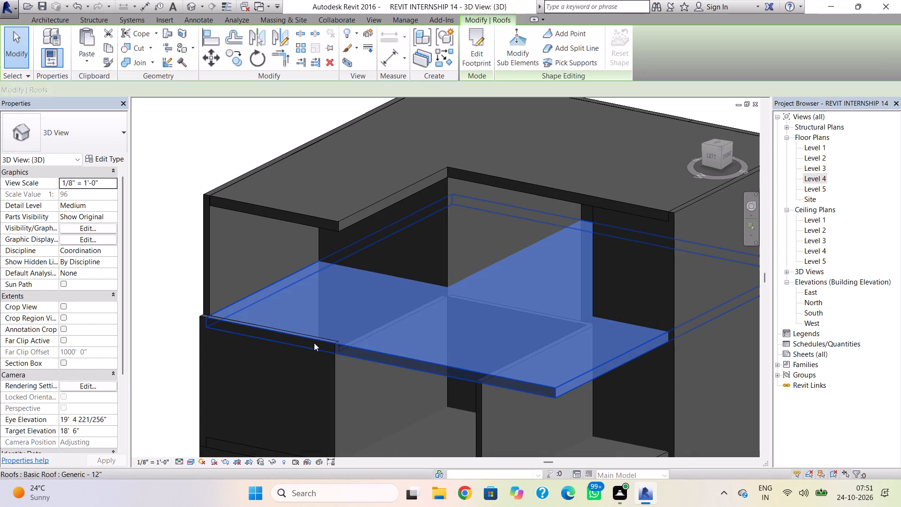
{"action": "key", "text": "Escape"}
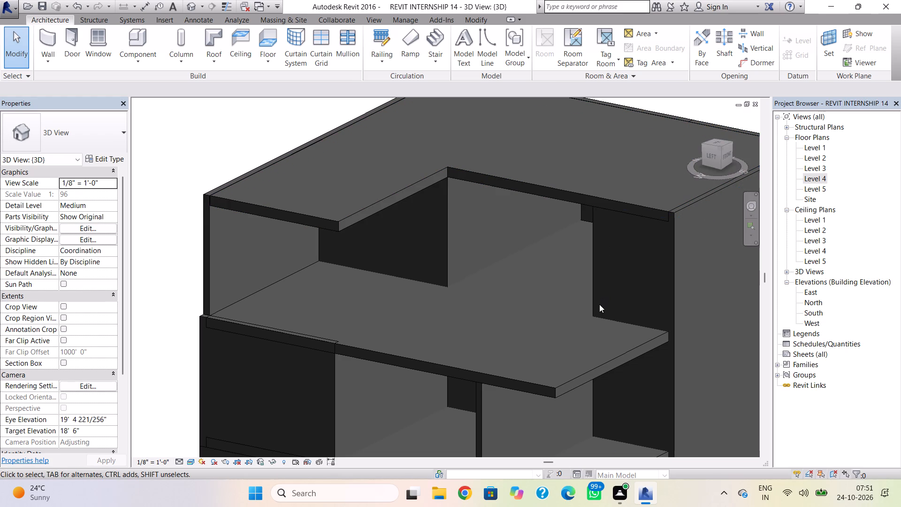
{"action": "right_click_drag", "start_coordinate": [599, 300], "coordinate": [648, 295], "text": "shift"}
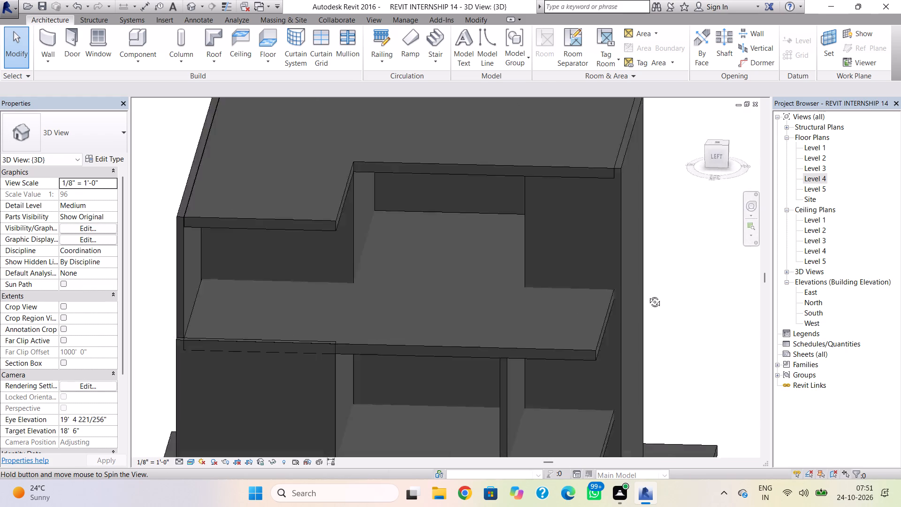
{"action": "right_click_drag", "start_coordinate": [648, 295], "coordinate": [614, 277], "text": "shift"}
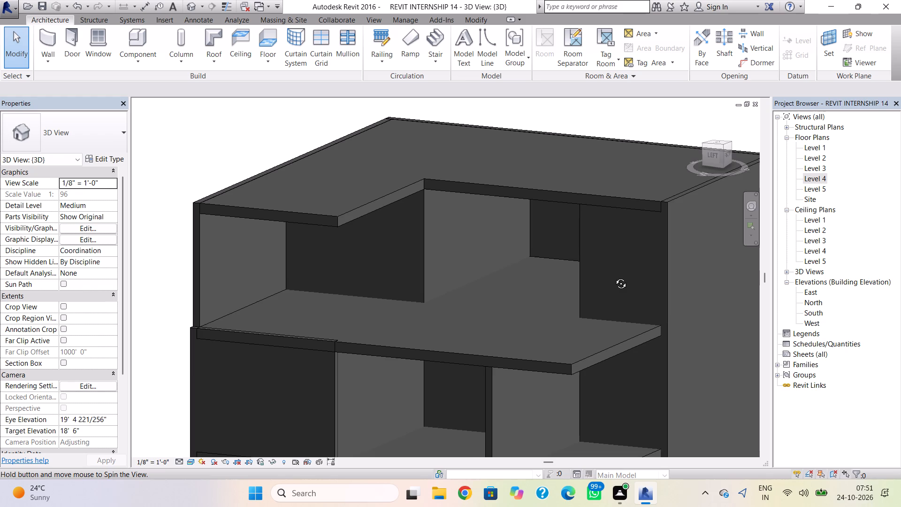
{"action": "right_click_drag", "start_coordinate": [614, 277], "coordinate": [614, 276], "text": "shift"}
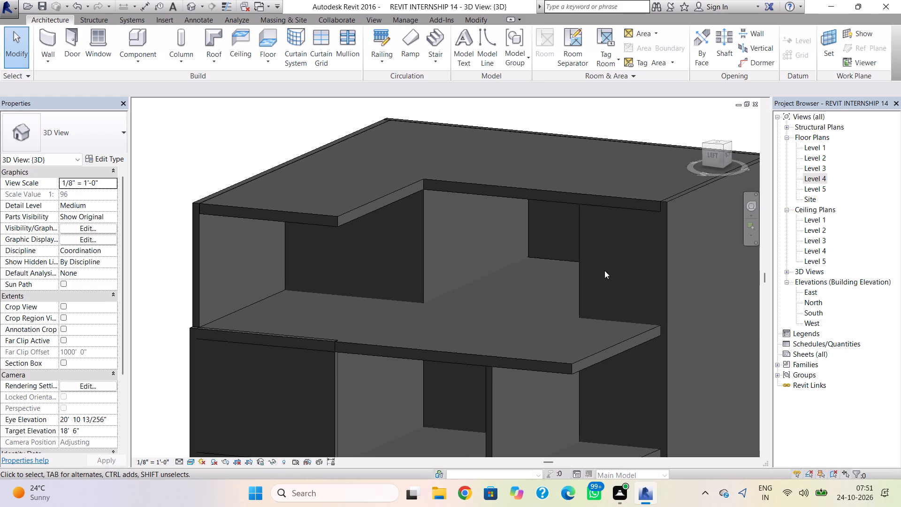
Reopen the Level 4 roof's footprint in its floor plan and delete the west boundary line.
{"action": "double_click", "coordinate": [818, 181]}
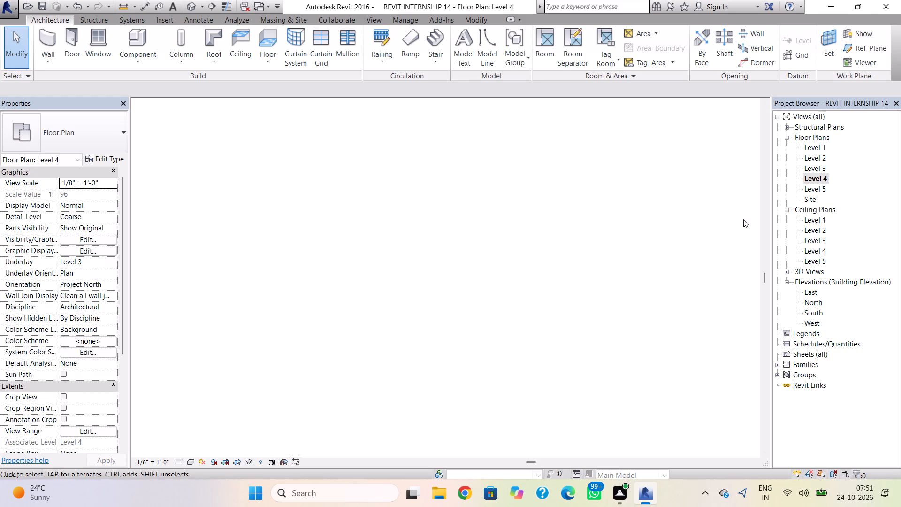
{"action": "scroll", "coordinate": [574, 273], "scroll_direction": "down", "scroll_amount": 3}
{"action": "left_click", "coordinate": [508, 361]}
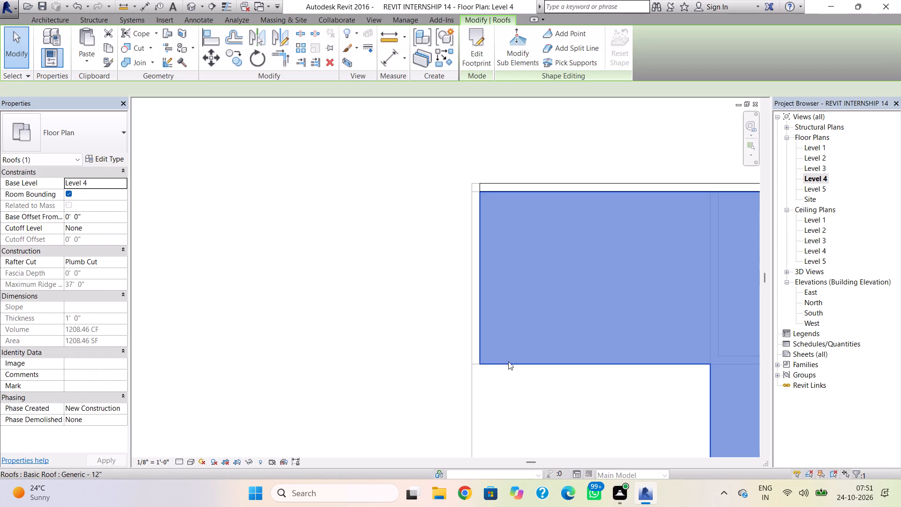
{"action": "double_click", "coordinate": [481, 332]}
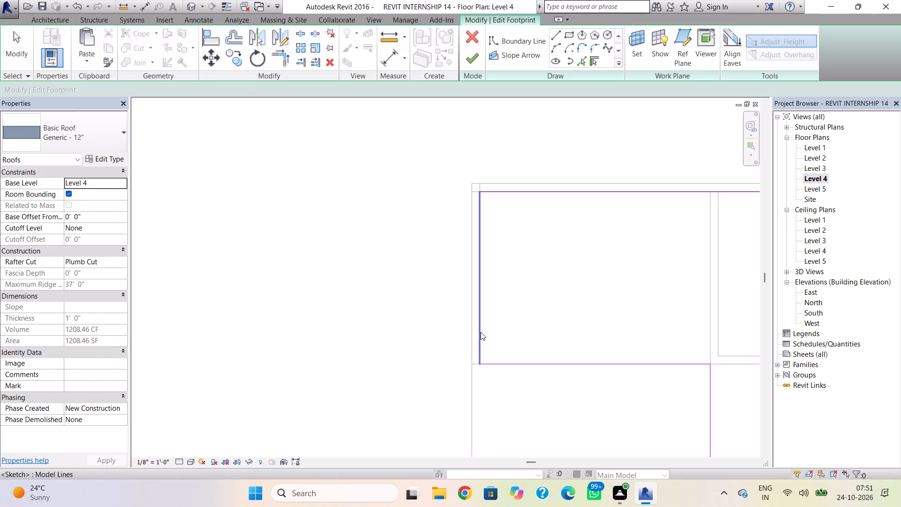
{"action": "left_click", "coordinate": [481, 332]}
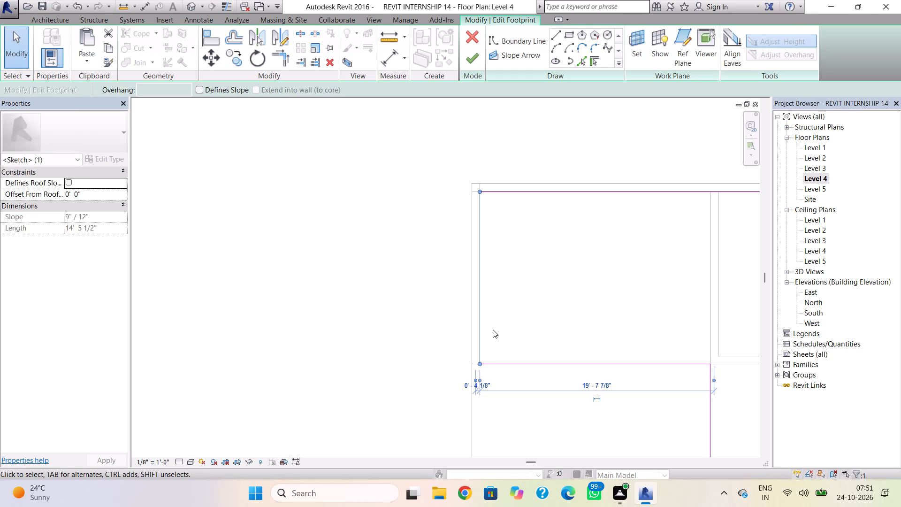
{"action": "key", "text": "Delete"}
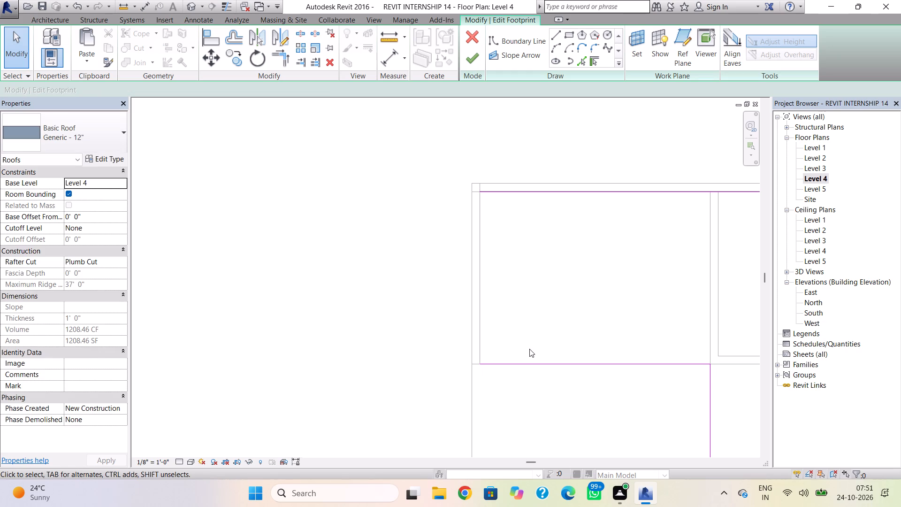
Shorten the roof footprint's north line to the interior wall, swing the northwest bay's south line vertical to meet it, and finish the edit.
{"action": "left_click", "coordinate": [484, 192]}
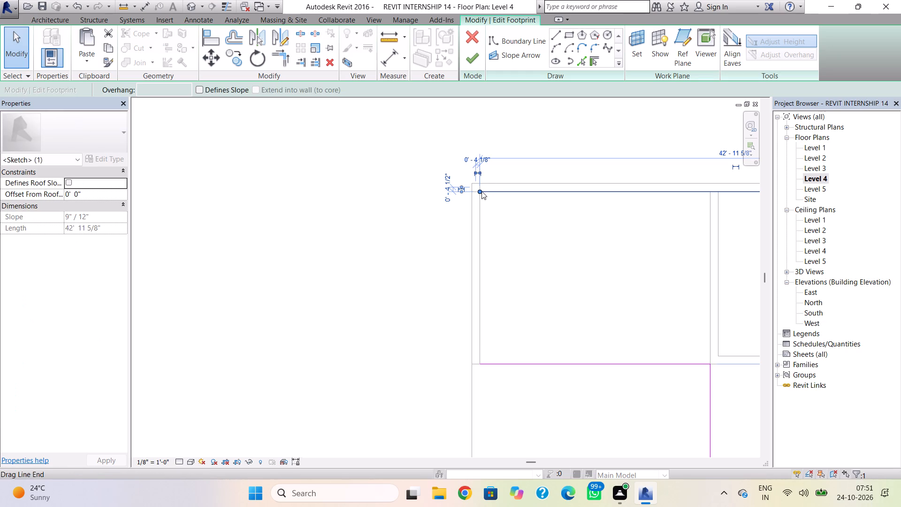
{"action": "left_click_drag", "start_coordinate": [480, 191], "coordinate": [709, 197]}
{"action": "left_click", "coordinate": [498, 368]}
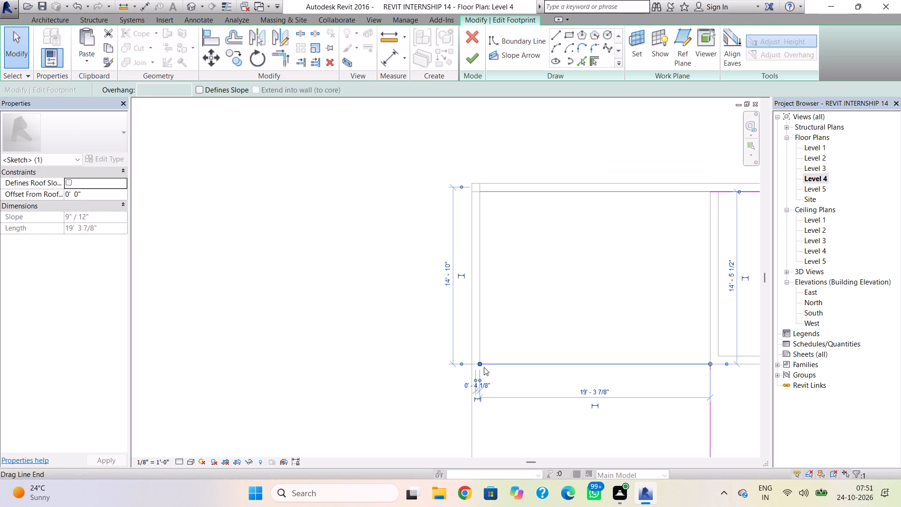
{"action": "left_click_drag", "start_coordinate": [480, 365], "coordinate": [711, 329]}
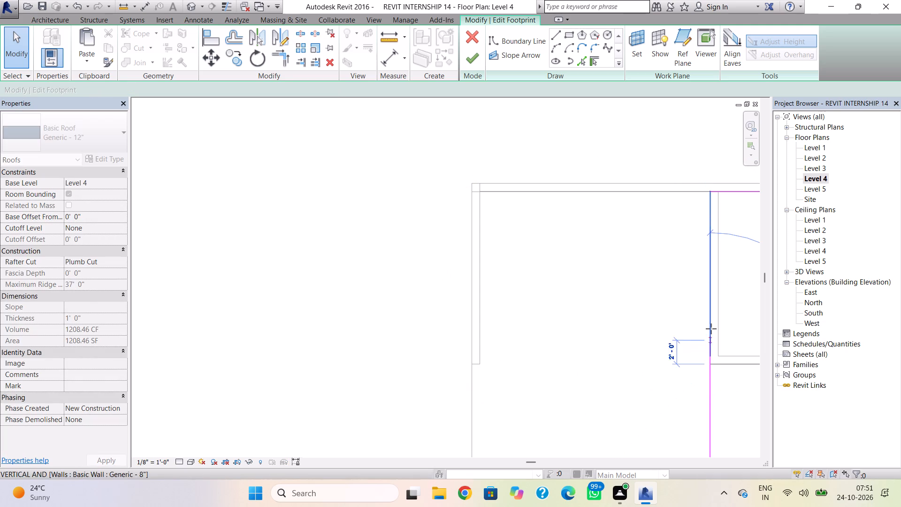
{"action": "left_click_drag", "start_coordinate": [711, 329], "coordinate": [712, 198]}
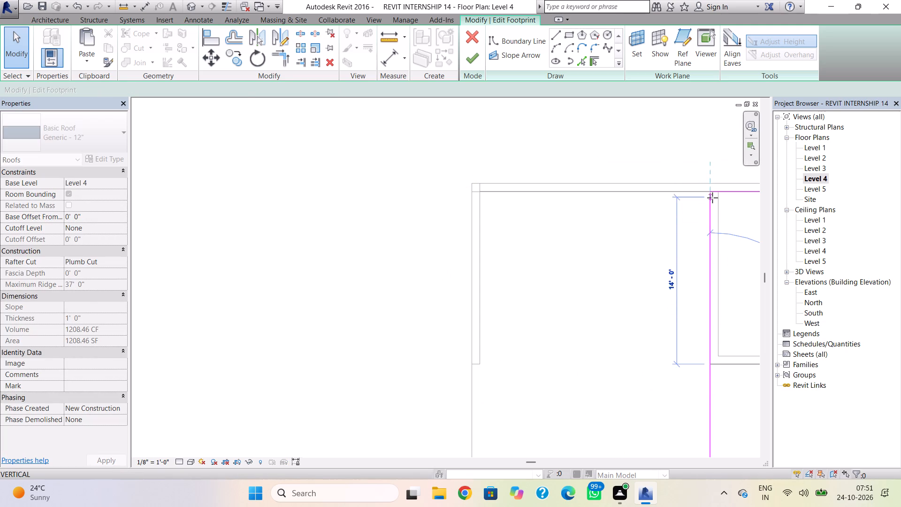
{"action": "left_click_drag", "start_coordinate": [712, 198], "coordinate": [712, 197]}
{"action": "left_click", "coordinate": [673, 278]}
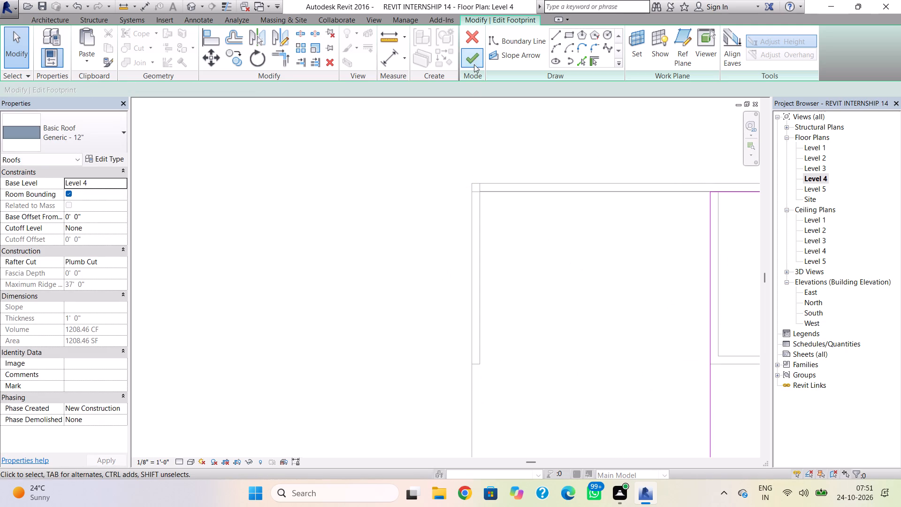
{"action": "left_click", "coordinate": [474, 59]}
{"action": "scroll", "coordinate": [617, 272], "scroll_direction": "down", "scroll_amount": 4}
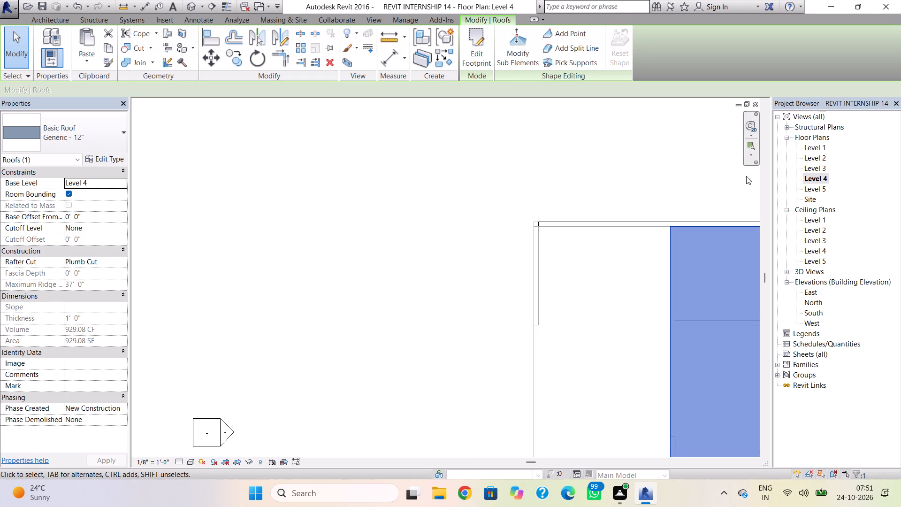
In the Level 3 plan, shorten the north wall to 23' 8" by moving its west end to the interior north-south wall.
{"action": "left_click", "coordinate": [809, 169]}
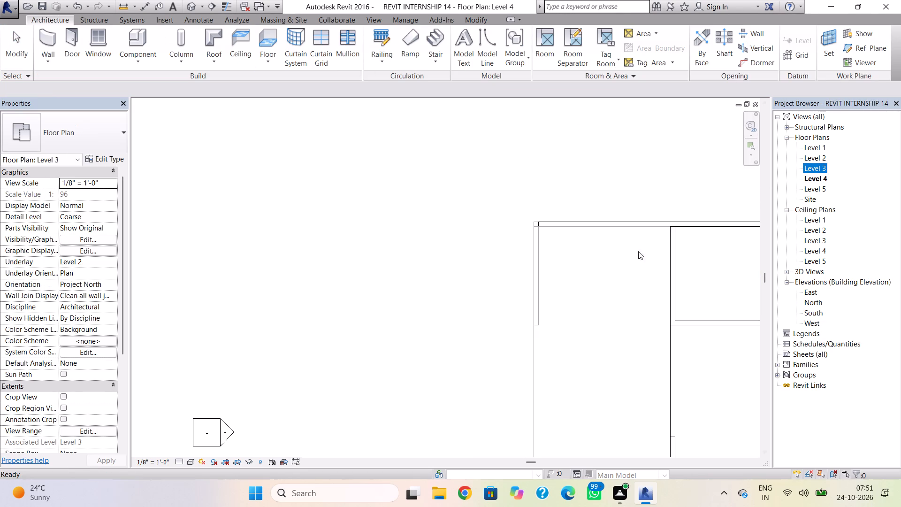
{"action": "left_click", "coordinate": [540, 292]}
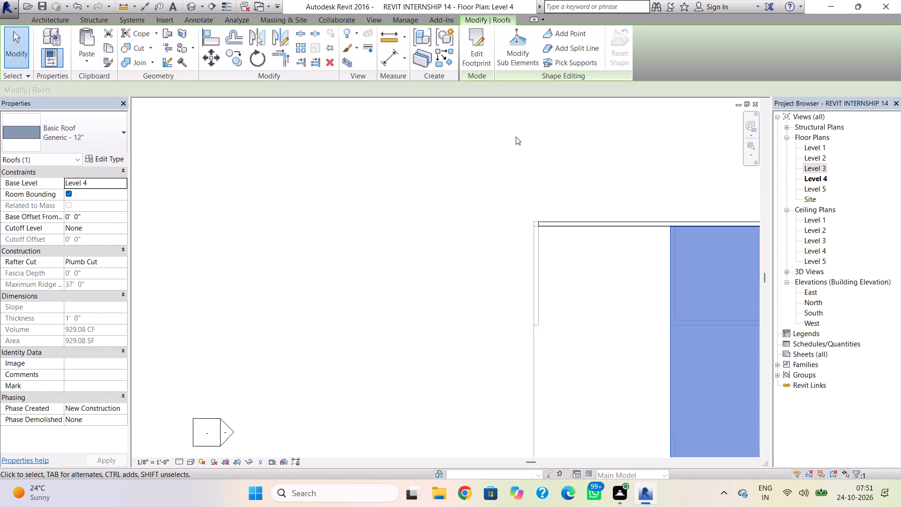
{"action": "left_click", "coordinate": [189, 9]}
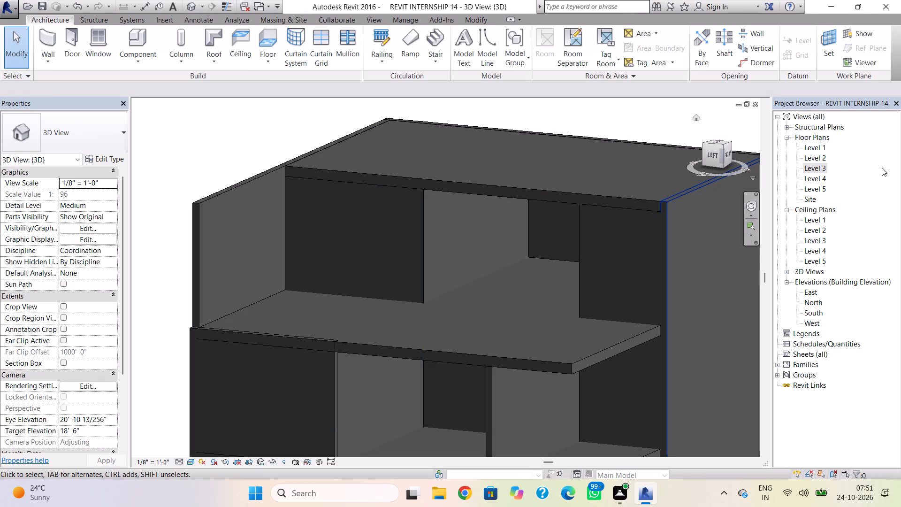
{"action": "double_click", "coordinate": [823, 169]}
{"action": "scroll", "coordinate": [636, 226], "scroll_direction": "down", "scroll_amount": 4}
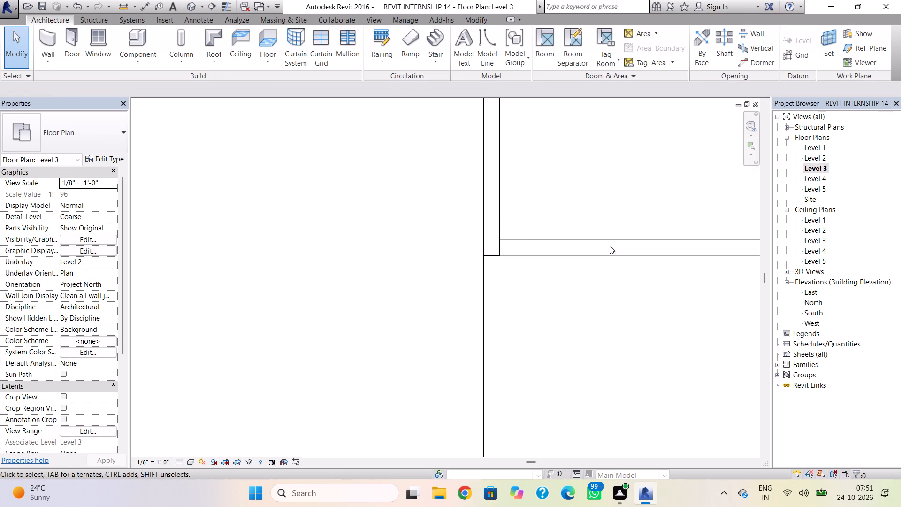
{"action": "scroll", "coordinate": [607, 246], "scroll_direction": "down", "scroll_amount": 9}
{"action": "middle_click_drag", "start_coordinate": [613, 165], "coordinate": [489, 250]}
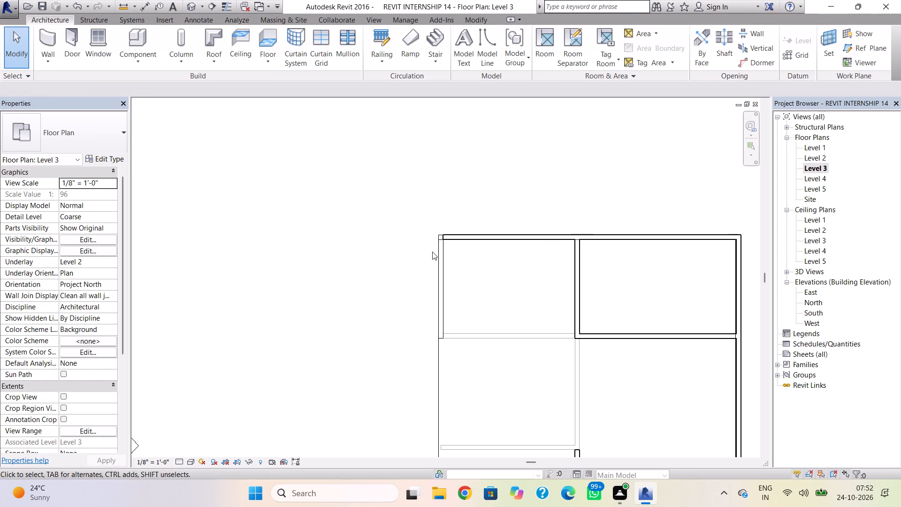
{"action": "scroll", "coordinate": [428, 250], "scroll_direction": "up", "scroll_amount": 4}
{"action": "left_click", "coordinate": [455, 229]}
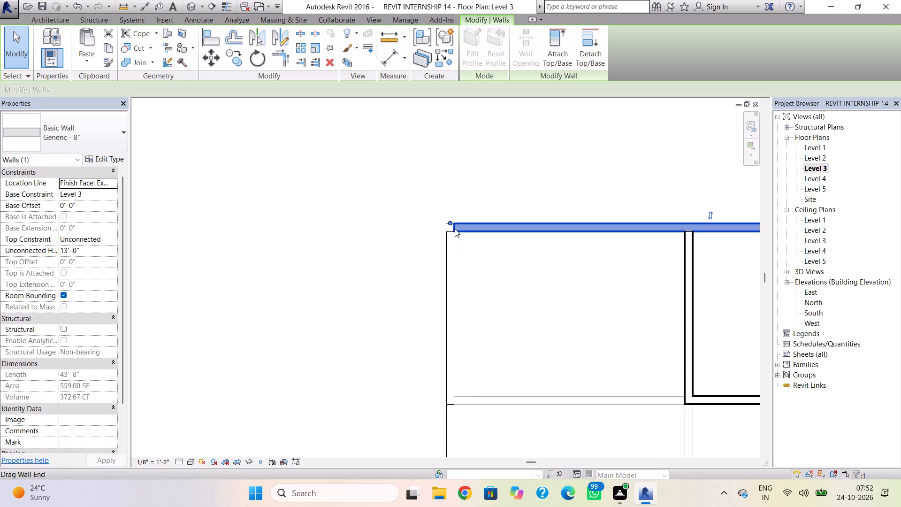
{"action": "left_click_drag", "start_coordinate": [449, 220], "coordinate": [655, 229]}
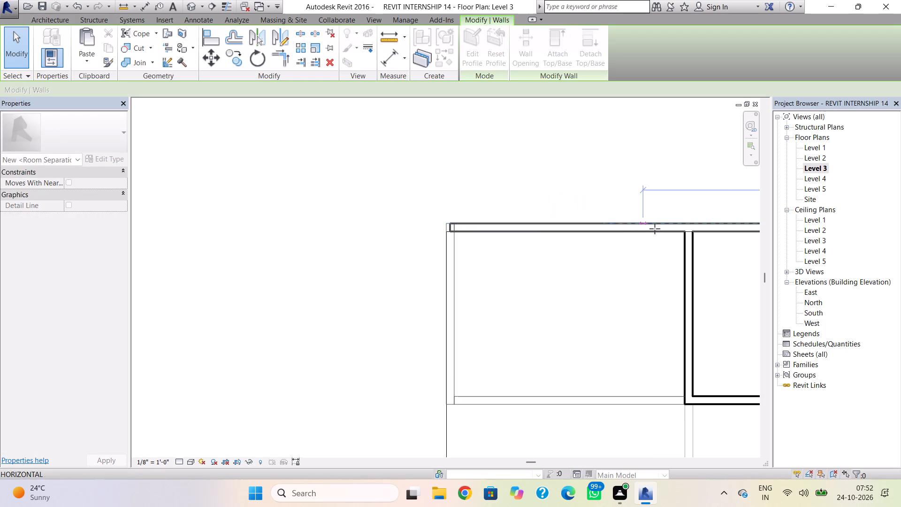
{"action": "left_click_drag", "start_coordinate": [655, 229], "coordinate": [691, 230]}
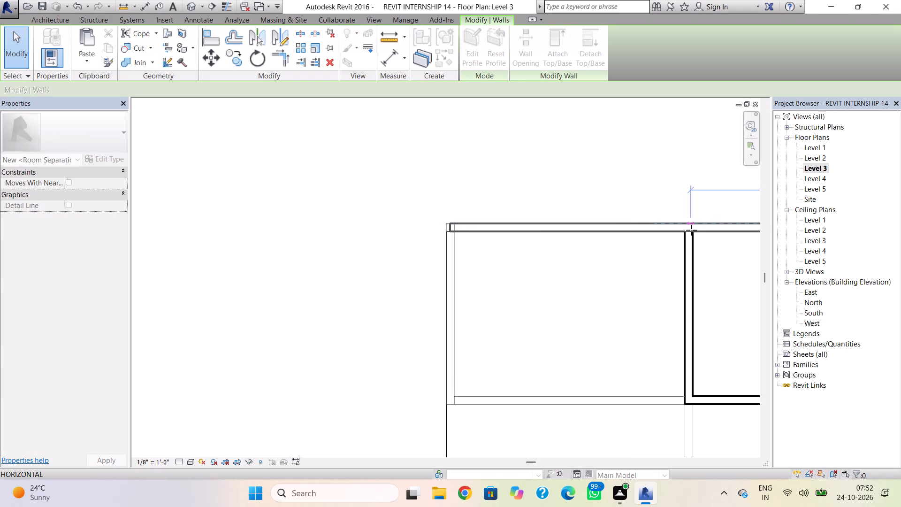
{"action": "left_click_drag", "start_coordinate": [691, 230], "coordinate": [686, 229]}
{"action": "scroll", "coordinate": [689, 228], "scroll_direction": "up", "scroll_amount": 4}
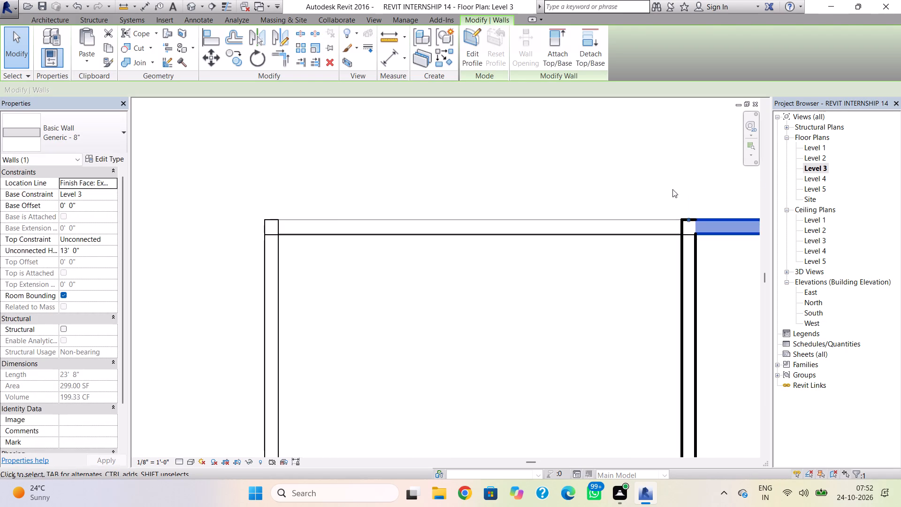
{"action": "left_click", "coordinate": [672, 171]}
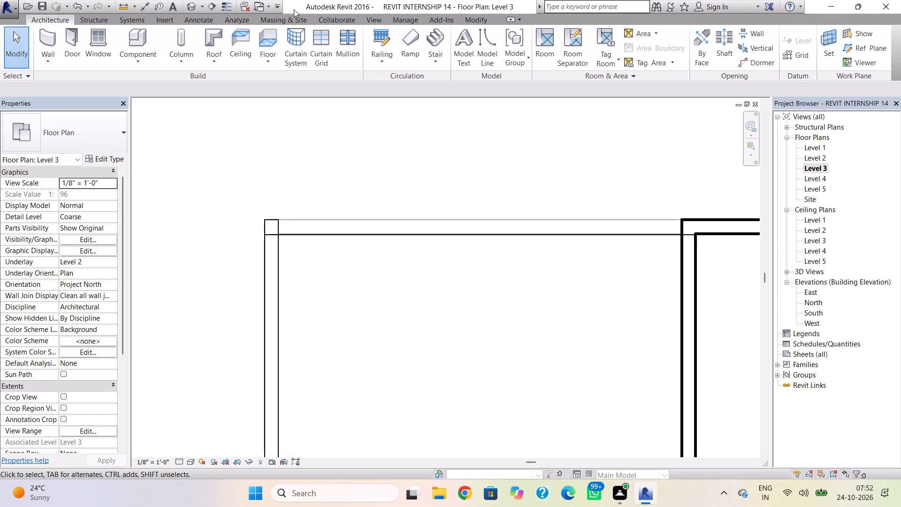
Examine the shortened north wall and the Level 4 roof's northwest corner from several sides in the 3D view.
{"action": "left_click", "coordinate": [190, 7]}
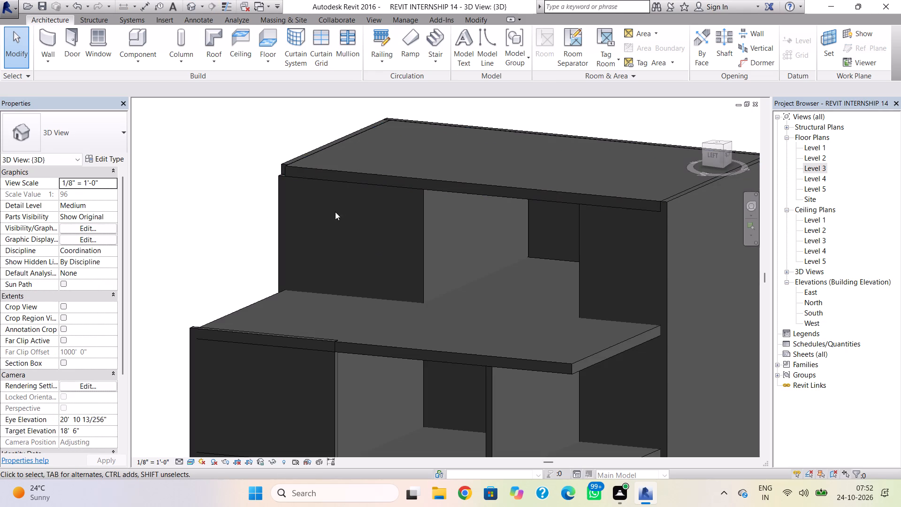
{"action": "scroll", "coordinate": [268, 189], "scroll_direction": "up", "scroll_amount": 1}
{"action": "right_click_drag", "start_coordinate": [256, 188], "coordinate": [428, 219], "text": "shift"}
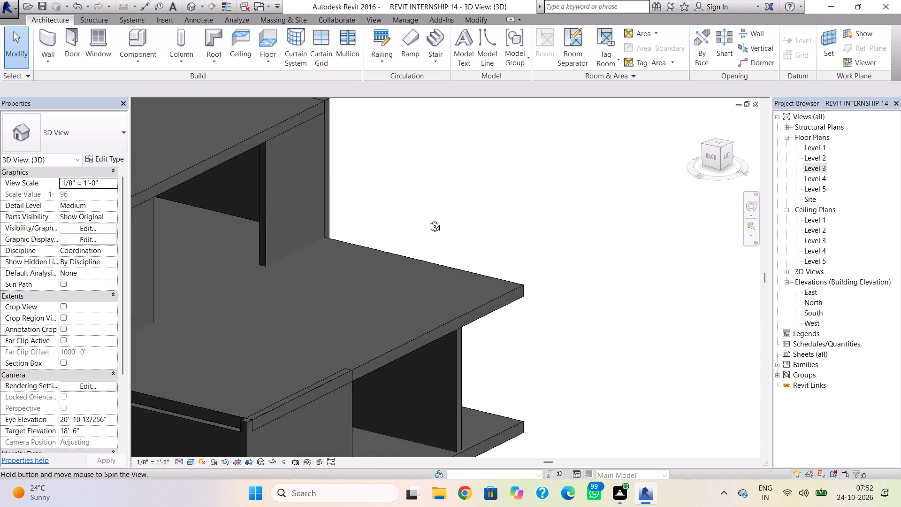
{"action": "right_click_drag", "start_coordinate": [428, 219], "coordinate": [525, 229], "text": "shift"}
{"action": "scroll", "coordinate": [234, 278], "scroll_direction": "up", "scroll_amount": 1}
{"action": "middle_click_drag", "start_coordinate": [318, 230], "coordinate": [467, 215]}
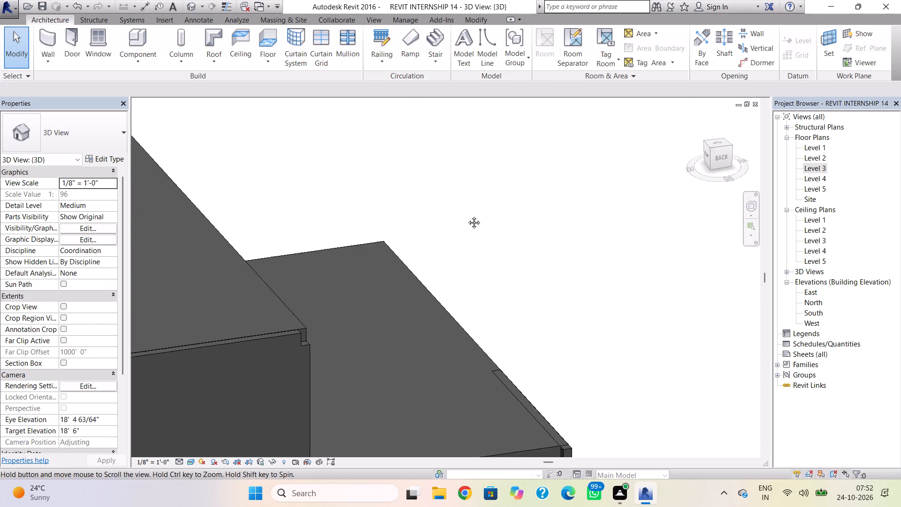
{"action": "middle_click_drag", "start_coordinate": [467, 215], "coordinate": [481, 218]}
{"action": "scroll", "coordinate": [450, 286], "scroll_direction": "down", "scroll_amount": 3}
{"action": "right_click_drag", "start_coordinate": [429, 307], "coordinate": [362, 306], "text": "shift"}
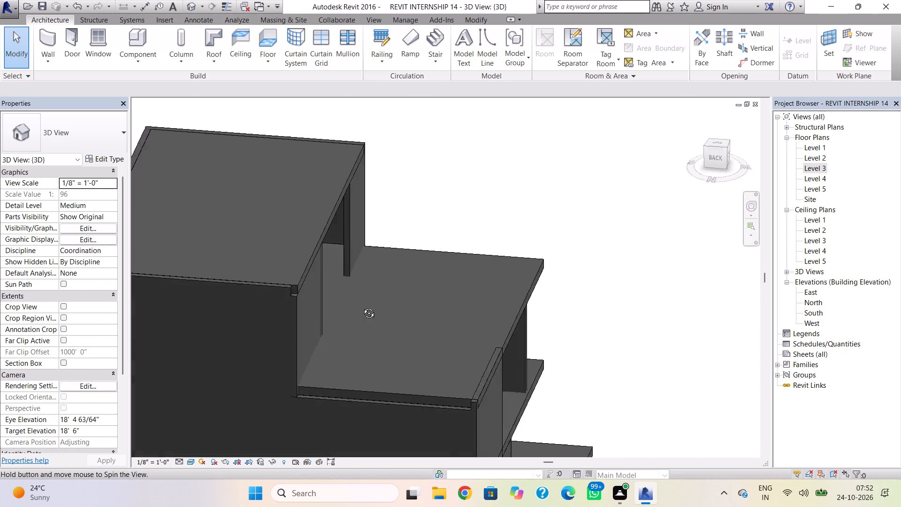
{"action": "right_click_drag", "start_coordinate": [362, 306], "coordinate": [329, 309], "text": "shift"}
{"action": "scroll", "coordinate": [281, 277], "scroll_direction": "up", "scroll_amount": 4}
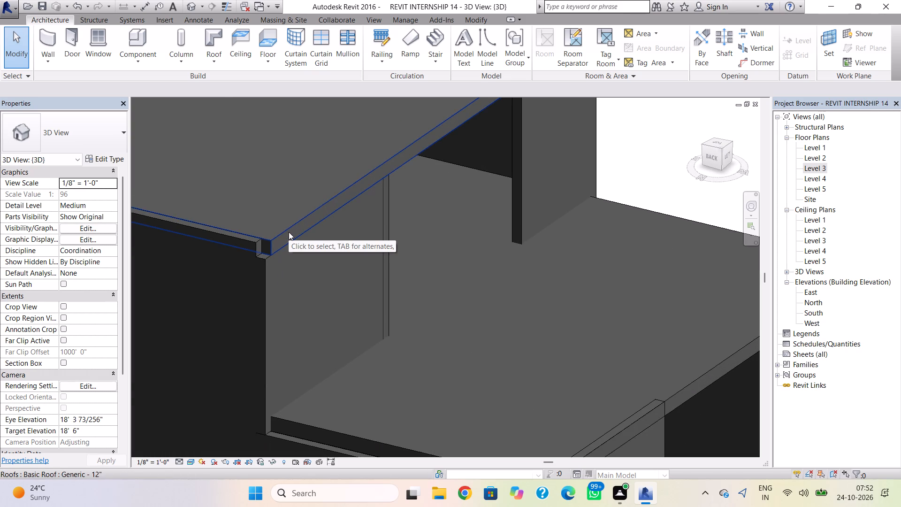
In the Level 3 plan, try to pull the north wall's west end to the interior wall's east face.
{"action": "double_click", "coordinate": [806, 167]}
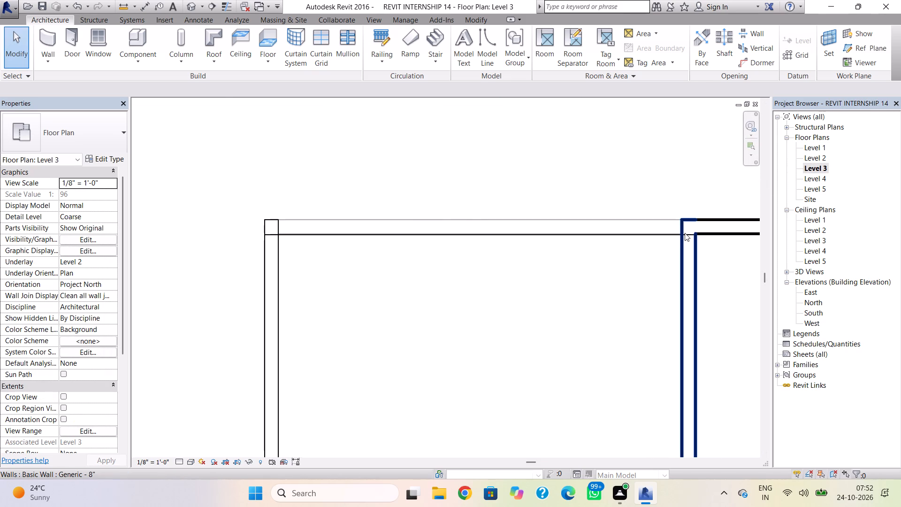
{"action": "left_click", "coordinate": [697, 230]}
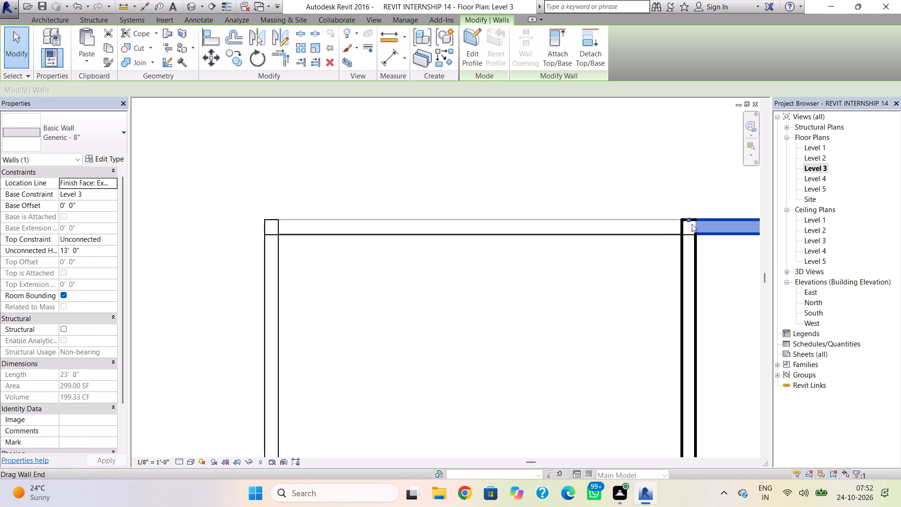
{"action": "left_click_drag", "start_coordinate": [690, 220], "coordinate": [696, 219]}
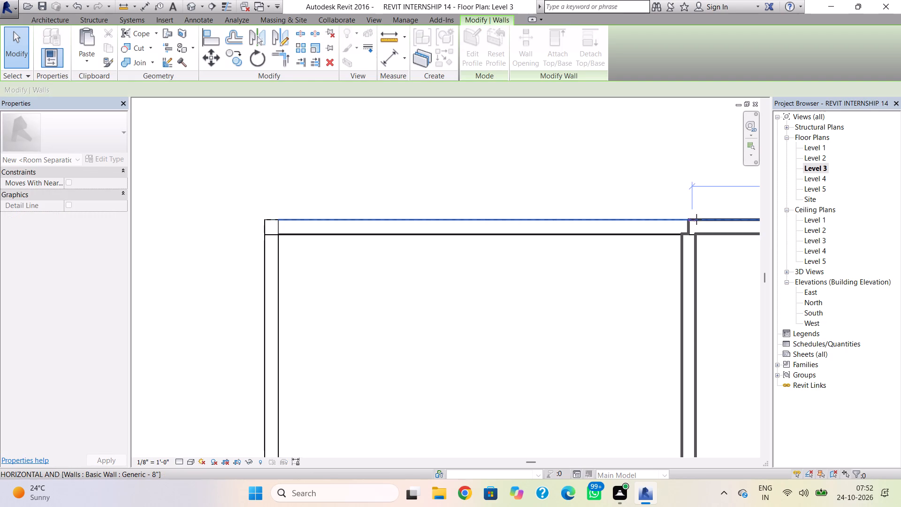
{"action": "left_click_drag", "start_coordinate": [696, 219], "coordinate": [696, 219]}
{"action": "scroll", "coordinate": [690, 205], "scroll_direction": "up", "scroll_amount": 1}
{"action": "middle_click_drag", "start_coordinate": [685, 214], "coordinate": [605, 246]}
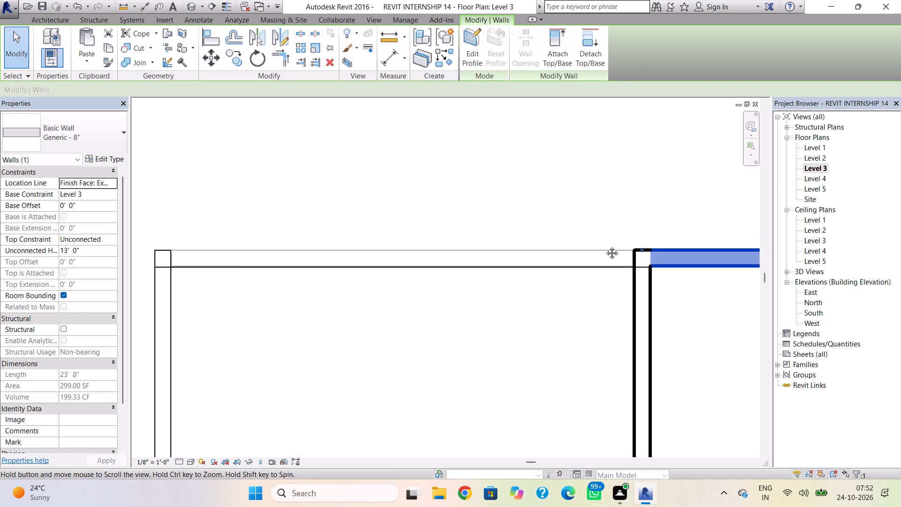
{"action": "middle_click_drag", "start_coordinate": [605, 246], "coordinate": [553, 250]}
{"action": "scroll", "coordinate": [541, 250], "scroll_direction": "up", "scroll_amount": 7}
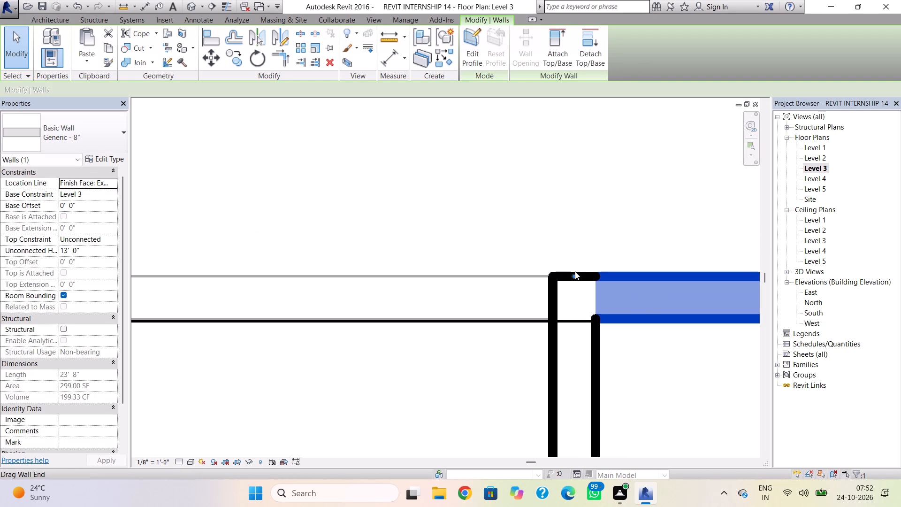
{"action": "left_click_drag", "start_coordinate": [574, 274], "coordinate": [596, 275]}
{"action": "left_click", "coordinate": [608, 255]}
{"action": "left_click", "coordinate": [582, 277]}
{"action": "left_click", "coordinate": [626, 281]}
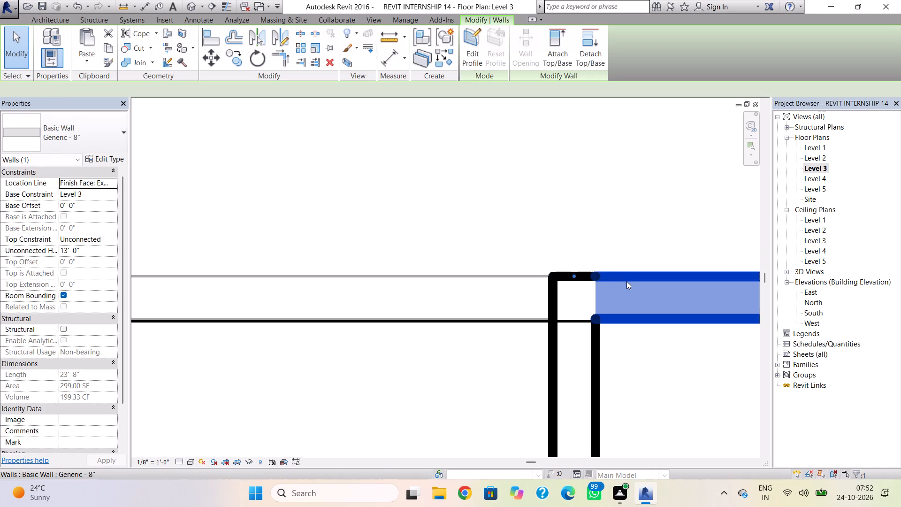
In the Level 4 plan, open the roof footprint for editing and nudge its northwest boundary line east across the interior wall's thickness.
{"action": "left_click", "coordinate": [191, 8]}
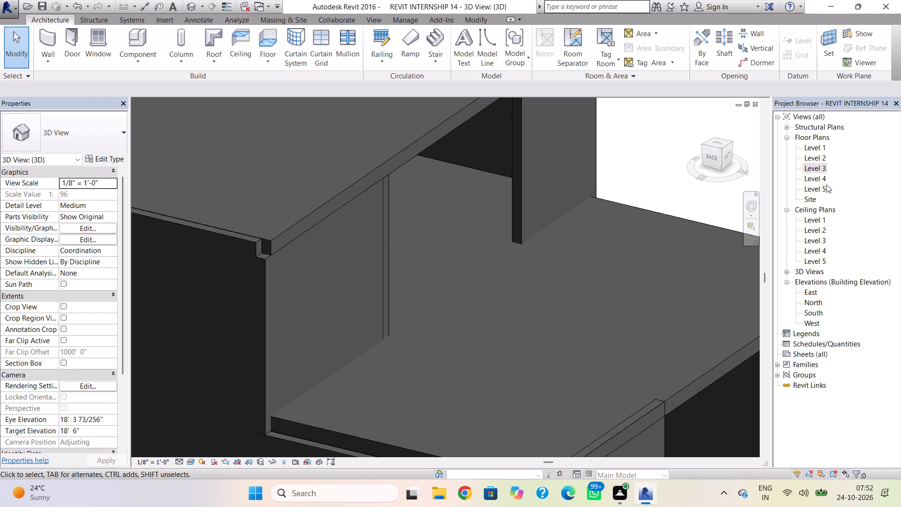
{"action": "left_click", "coordinate": [823, 171]}
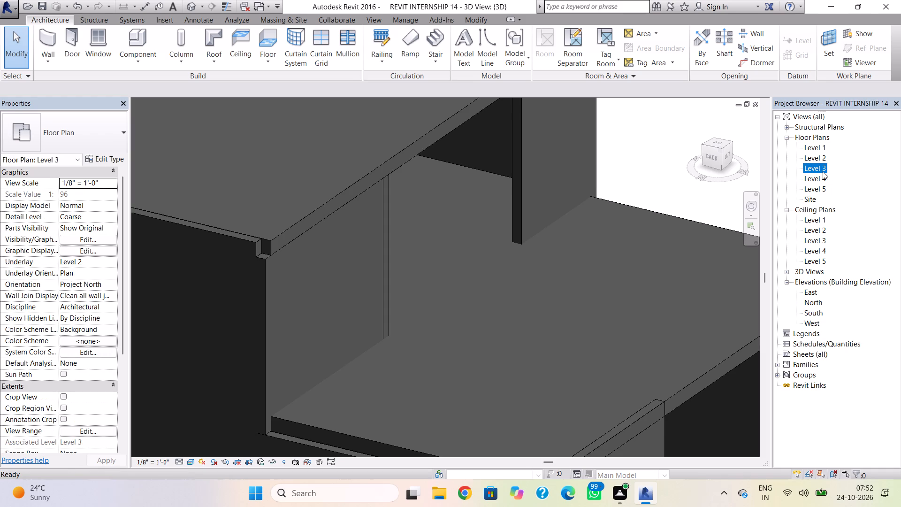
{"action": "double_click", "coordinate": [817, 183]}
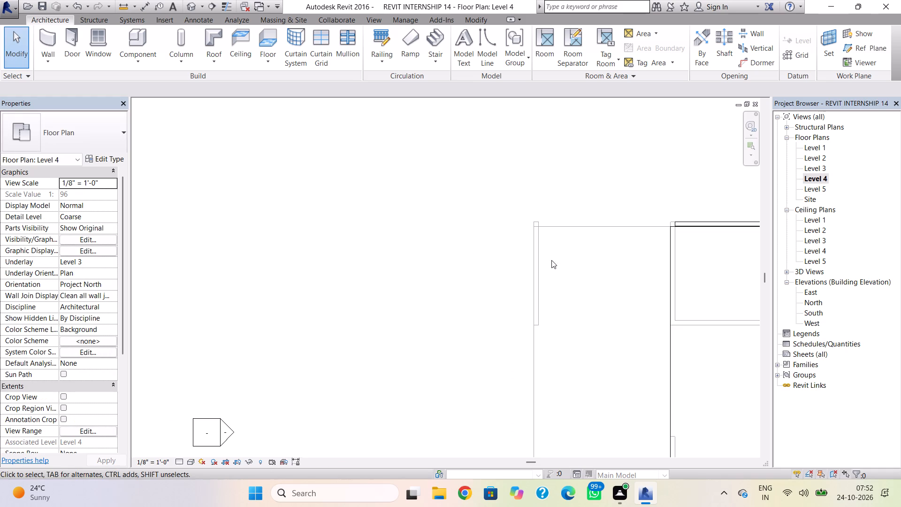
{"action": "left_click", "coordinate": [667, 275]}
{"action": "scroll", "coordinate": [670, 300], "scroll_direction": "down", "scroll_amount": 1}
{"action": "middle_click_drag", "start_coordinate": [670, 300], "coordinate": [616, 240]}
{"action": "scroll", "coordinate": [616, 252], "scroll_direction": "up", "scroll_amount": 3}
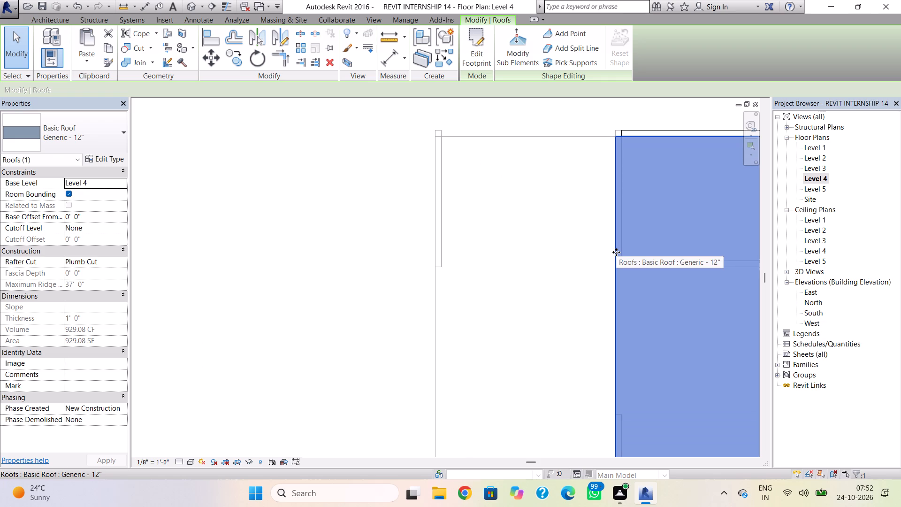
{"action": "double_click", "coordinate": [616, 252]}
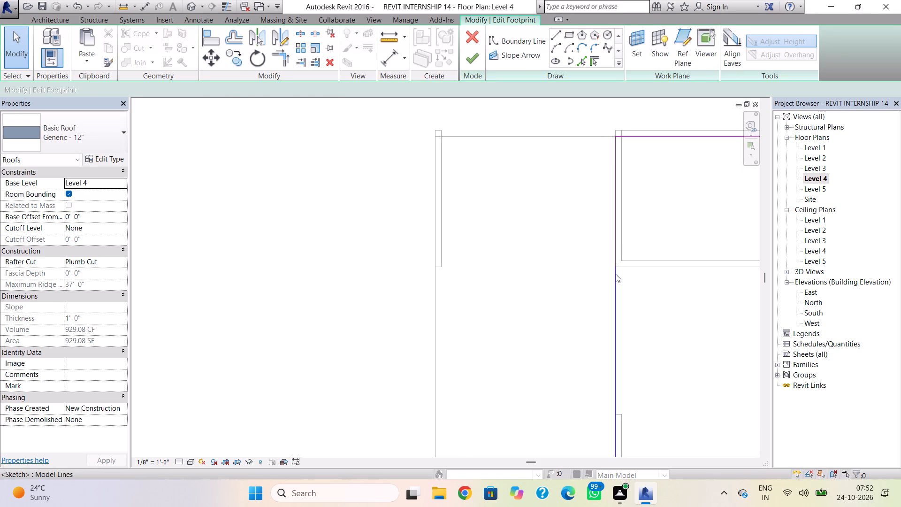
{"action": "left_click", "coordinate": [616, 274]}
{"action": "left_click", "coordinate": [614, 251]}
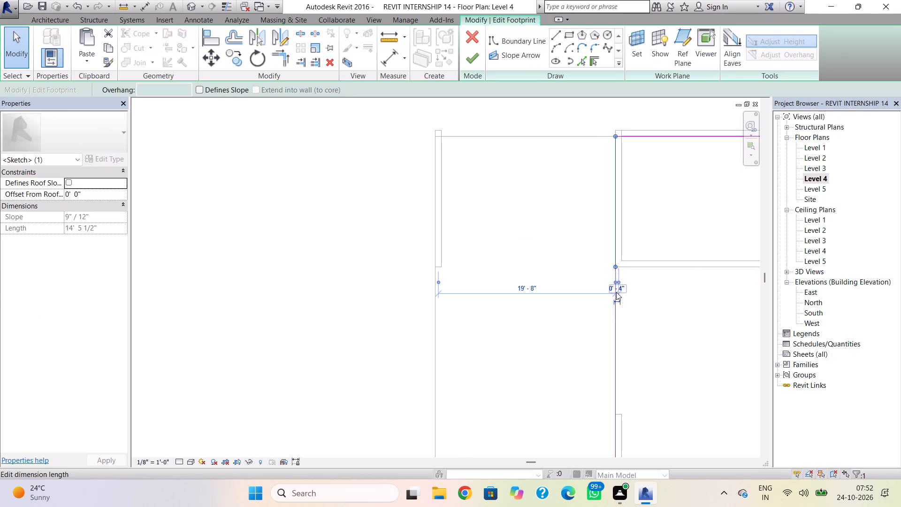
{"action": "key", "text": "Right"}
{"action": "key", "text": "Right"}
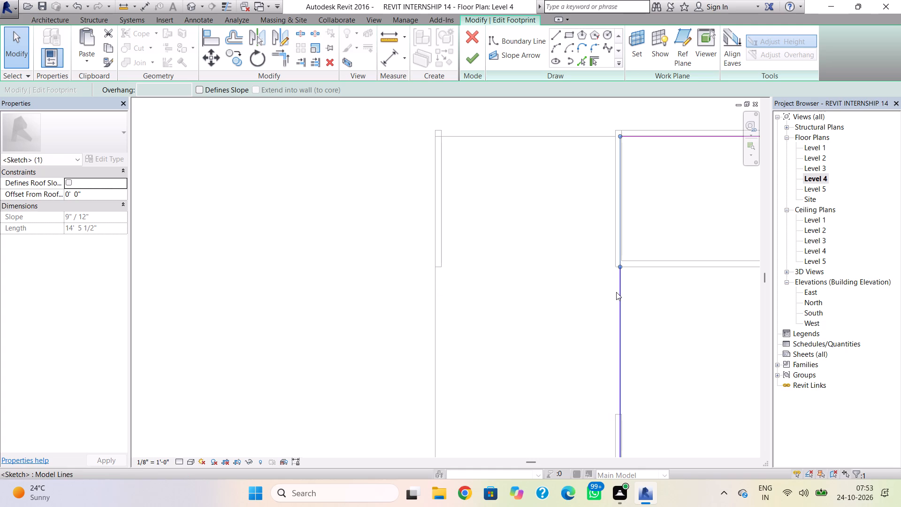
{"action": "key", "text": "Right"}
Fine-tune the roof's west boundary line onto the interior wall's east face and finish the footprint edit.
{"action": "scroll", "coordinate": [585, 320], "scroll_direction": "up", "scroll_amount": 2}
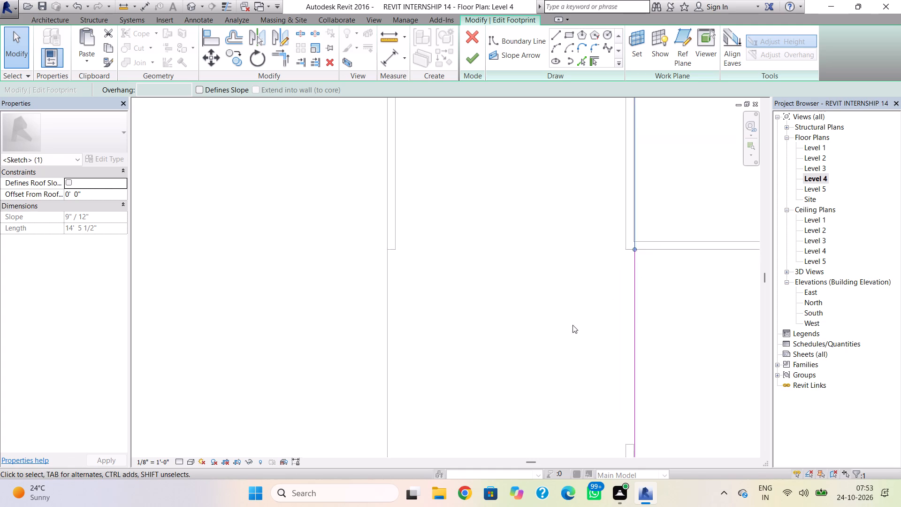
{"action": "scroll", "coordinate": [573, 325], "scroll_direction": "up", "scroll_amount": 1}
{"action": "scroll", "coordinate": [626, 282], "scroll_direction": "up", "scroll_amount": 3}
{"action": "middle_click_drag", "start_coordinate": [624, 298], "coordinate": [612, 326]}
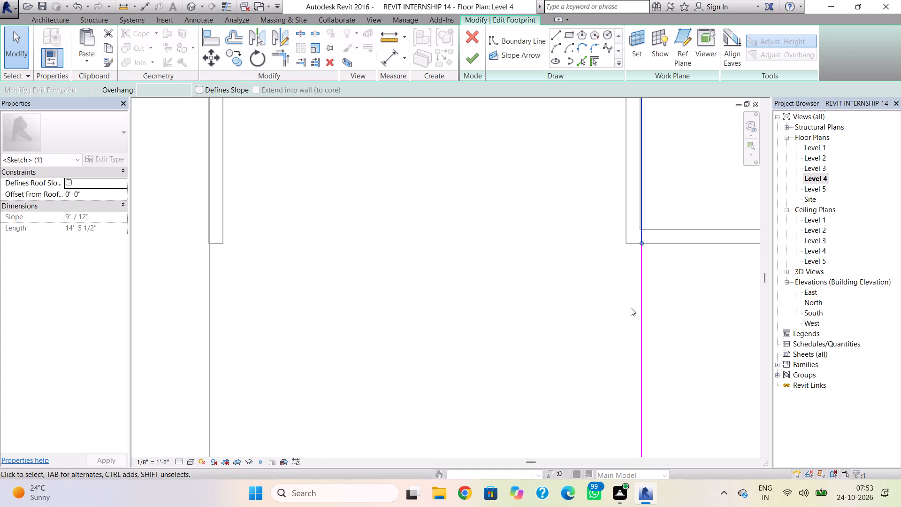
{"action": "scroll", "coordinate": [651, 243], "scroll_direction": "up", "scroll_amount": 8}
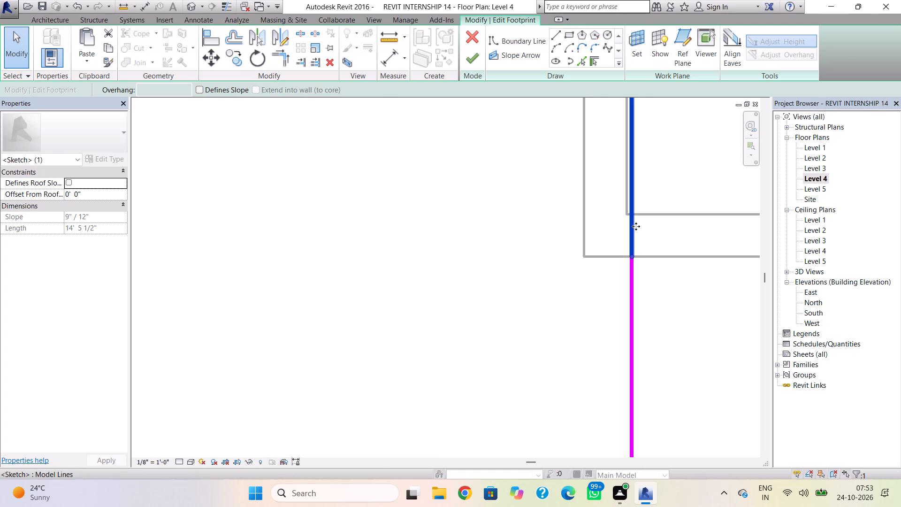
{"action": "key", "text": "Left"}
{"action": "key", "text": "Left"}
{"action": "scroll", "coordinate": [631, 223], "scroll_direction": "up", "scroll_amount": 7}
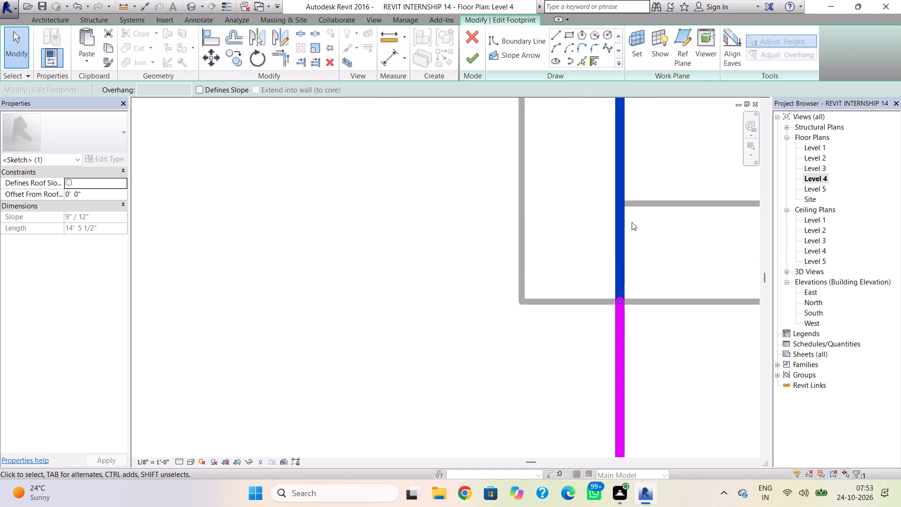
{"action": "key", "text": "Right"}
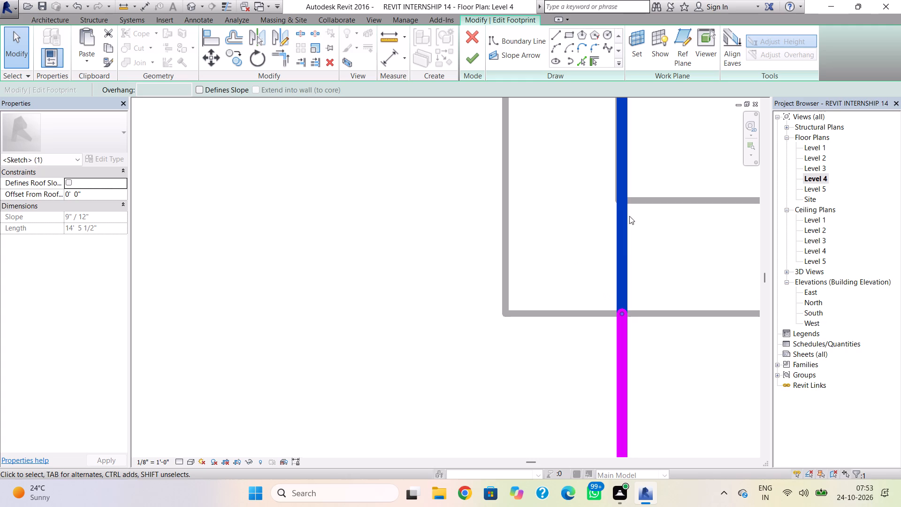
{"action": "left_click", "coordinate": [474, 63]}
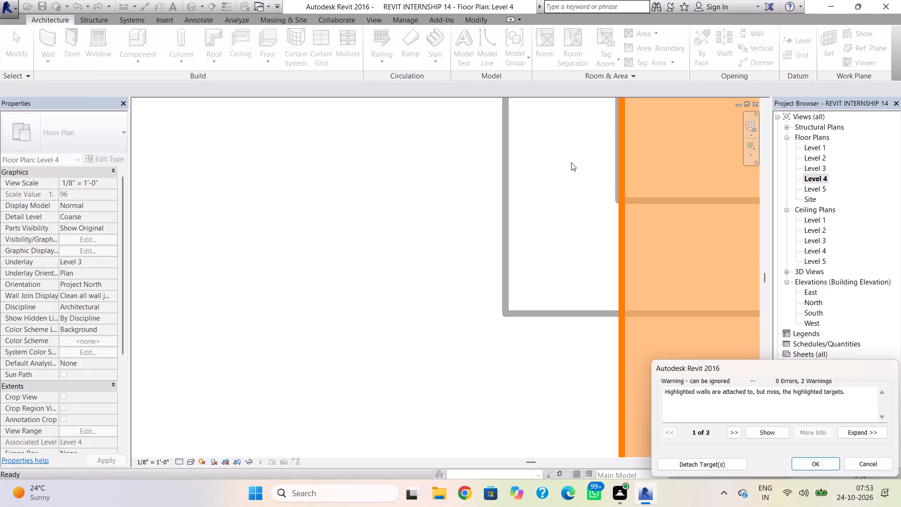
{"action": "left_click", "coordinate": [828, 464]}
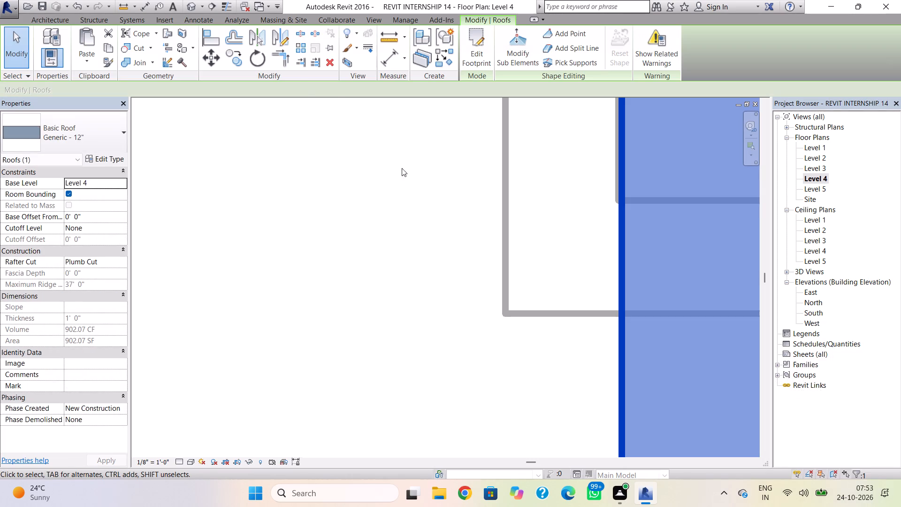
Examine the trimmed roof edge and the 14' 6" interior wall beneath it from several sides in the 3D view.
{"action": "left_click", "coordinate": [195, 5]}
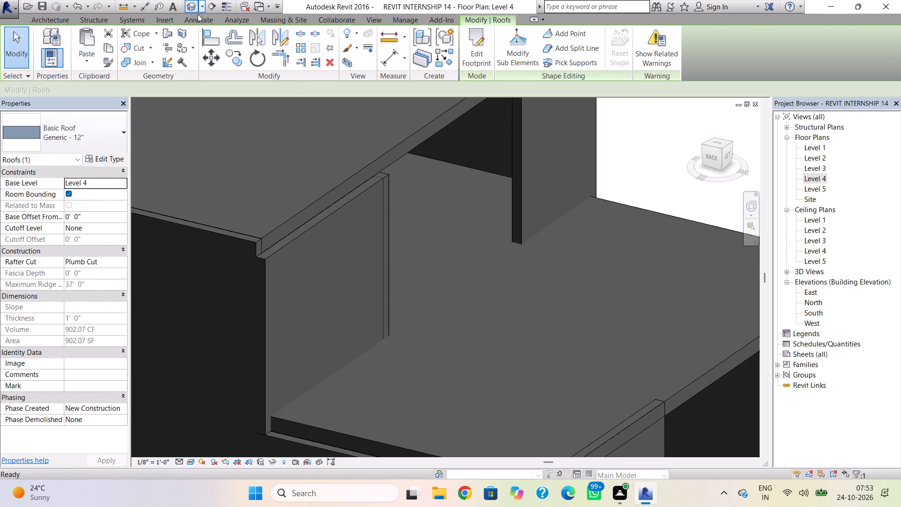
{"action": "left_click", "coordinate": [297, 240]}
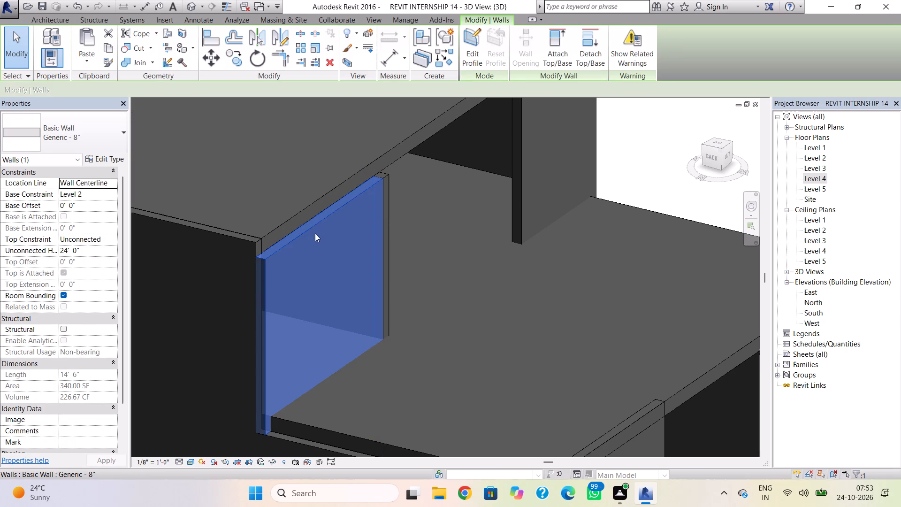
{"action": "scroll", "coordinate": [333, 287], "scroll_direction": "down", "scroll_amount": 2}
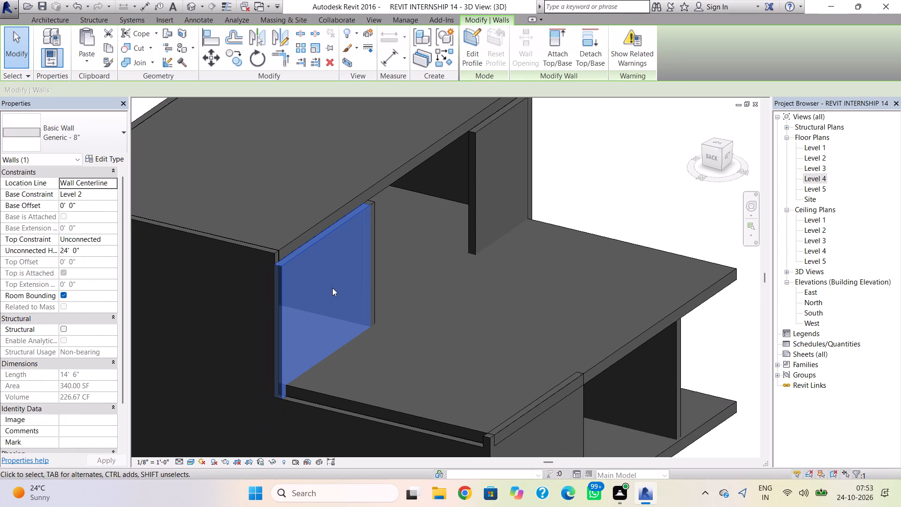
{"action": "middle_click_drag", "start_coordinate": [334, 288], "coordinate": [361, 275]}
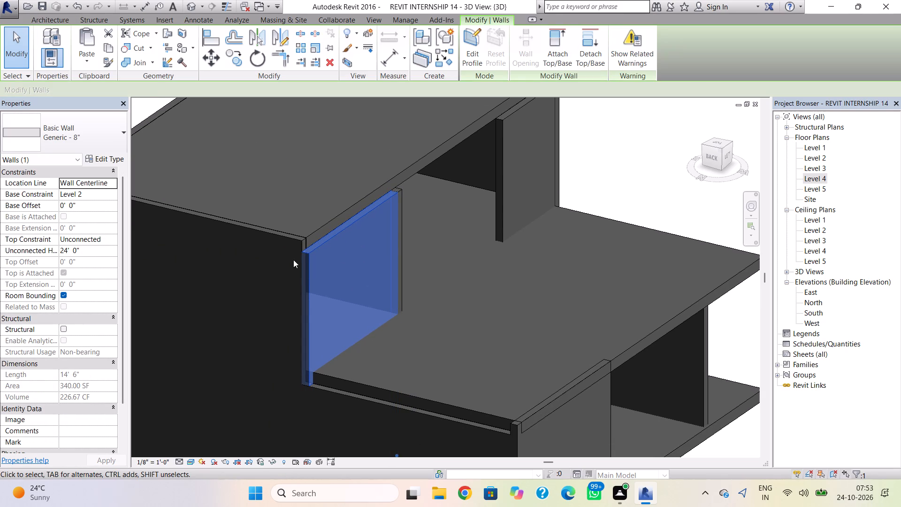
{"action": "right_click_drag", "start_coordinate": [417, 211], "coordinate": [374, 249], "text": "shift"}
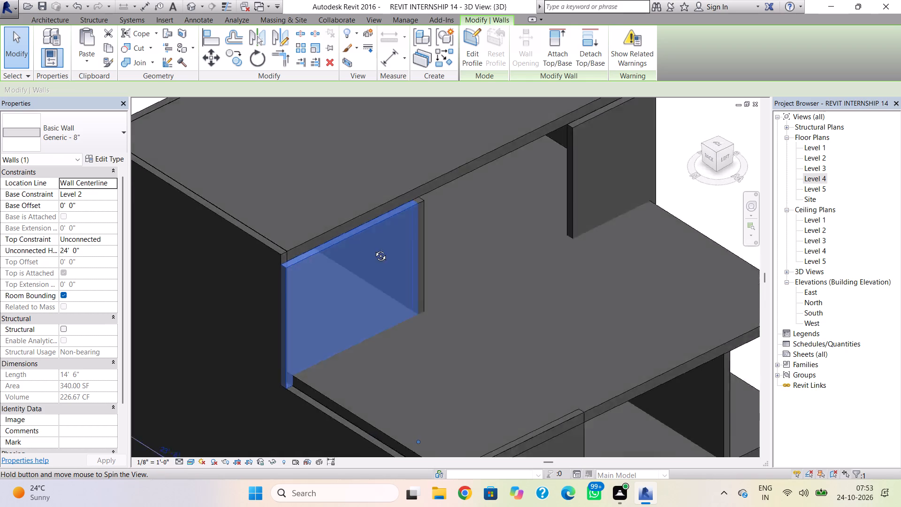
{"action": "right_click_drag", "start_coordinate": [374, 249], "coordinate": [268, 277], "text": "shift"}
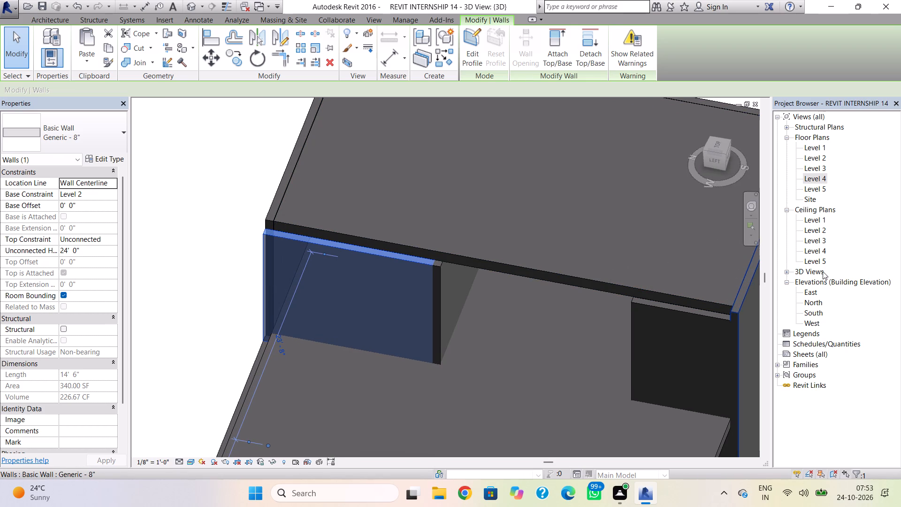
In the Level 3 plan, shorten the wall at the interior wall's south end to 23' 2" by pulling its west end past the east face.
{"action": "double_click", "coordinate": [815, 169]}
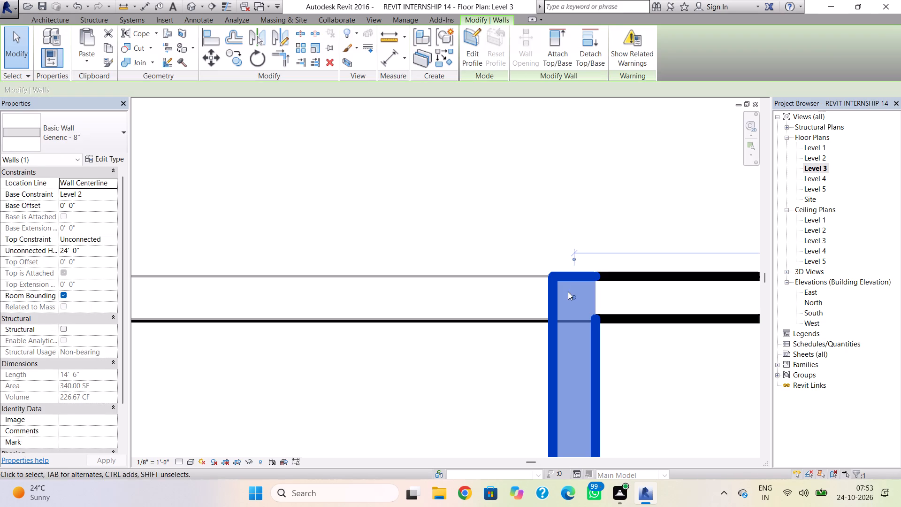
{"action": "scroll", "coordinate": [569, 327], "scroll_direction": "down", "scroll_amount": 7}
{"action": "middle_click_drag", "start_coordinate": [572, 346], "coordinate": [543, 196]}
{"action": "scroll", "coordinate": [557, 303], "scroll_direction": "down", "scroll_amount": 2}
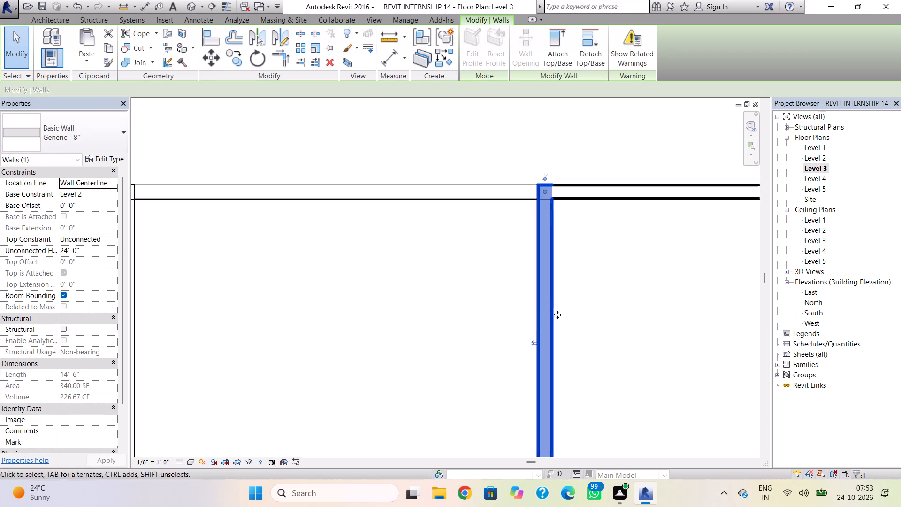
{"action": "scroll", "coordinate": [557, 315], "scroll_direction": "down", "scroll_amount": 2}
{"action": "middle_click_drag", "start_coordinate": [559, 302], "coordinate": [551, 227]}
{"action": "left_click", "coordinate": [544, 357]}
{"action": "scroll", "coordinate": [543, 359], "scroll_direction": "up", "scroll_amount": 4}
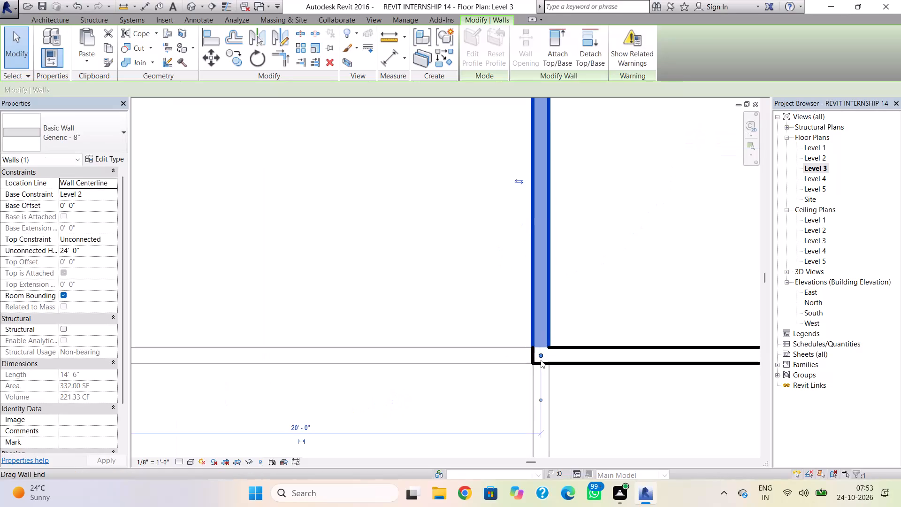
{"action": "scroll", "coordinate": [541, 360], "scroll_direction": "up", "scroll_amount": 4}
{"action": "left_click", "coordinate": [537, 364]}
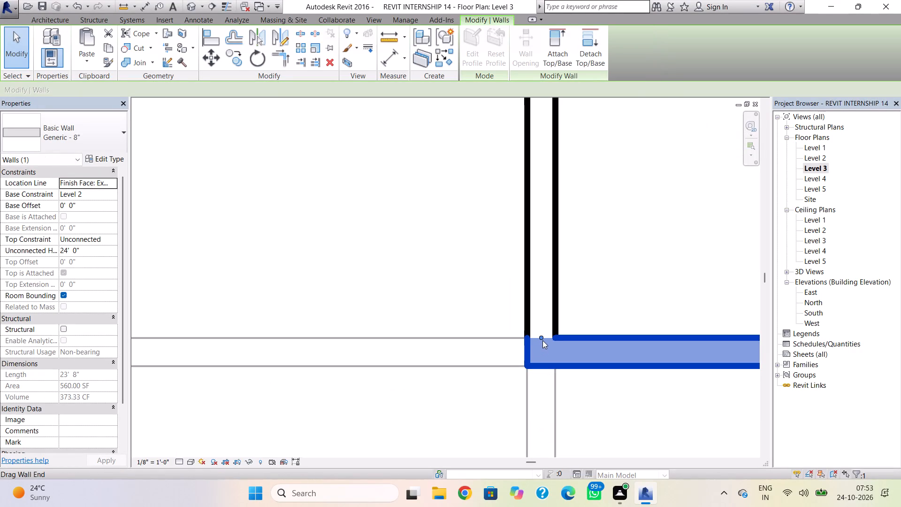
{"action": "left_click_drag", "start_coordinate": [541, 337], "coordinate": [561, 337]}
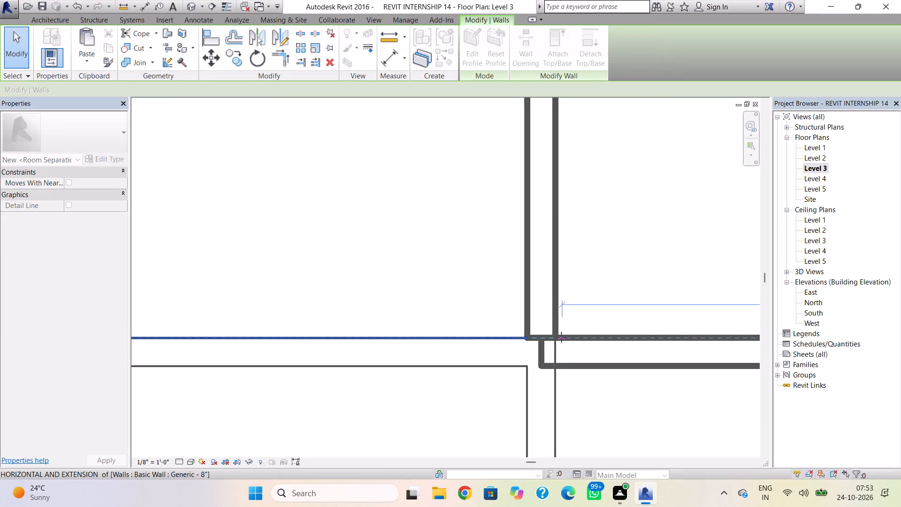
{"action": "left_click_drag", "start_coordinate": [561, 337], "coordinate": [560, 337]}
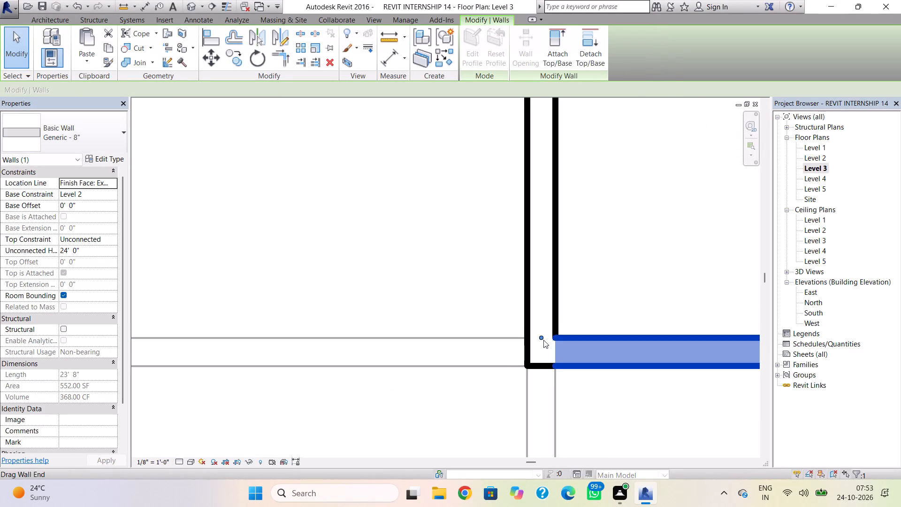
{"action": "left_click_drag", "start_coordinate": [542, 336], "coordinate": [560, 335]}
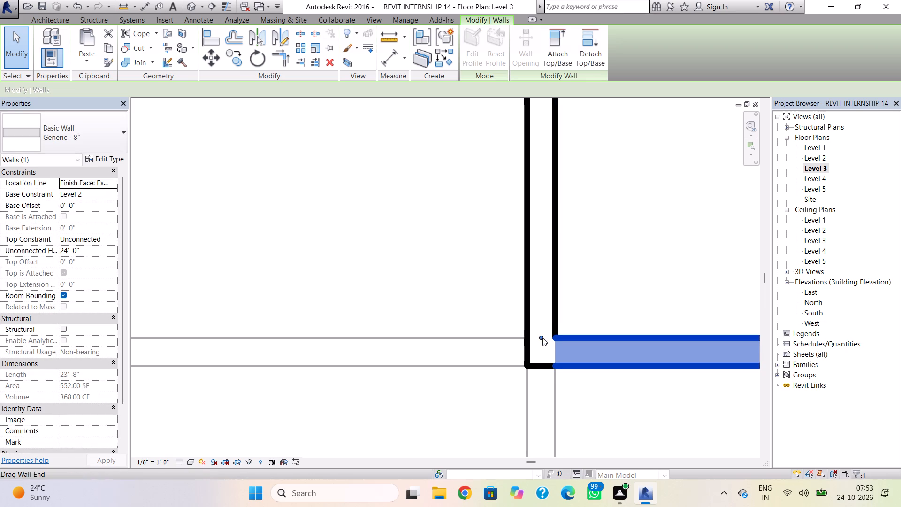
{"action": "left_click_drag", "start_coordinate": [542, 337], "coordinate": [562, 335]}
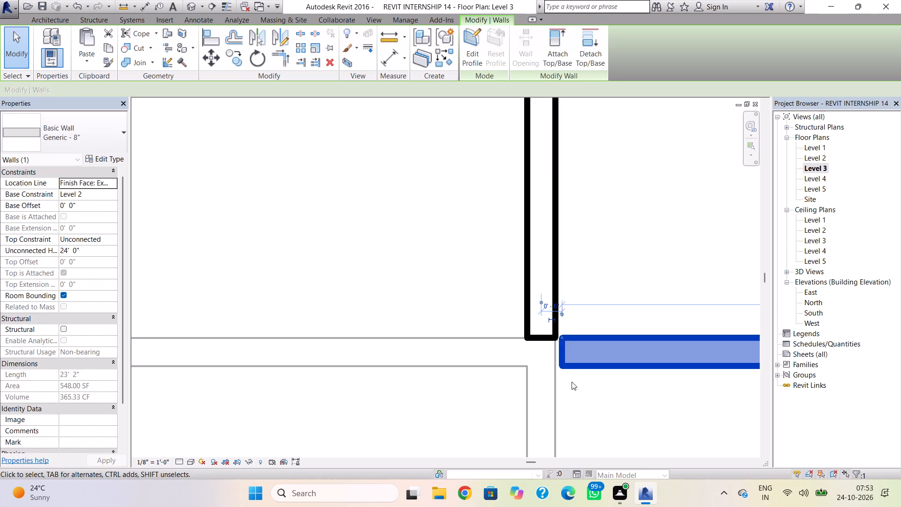
{"action": "scroll", "coordinate": [571, 383], "scroll_direction": "up", "scroll_amount": 4}
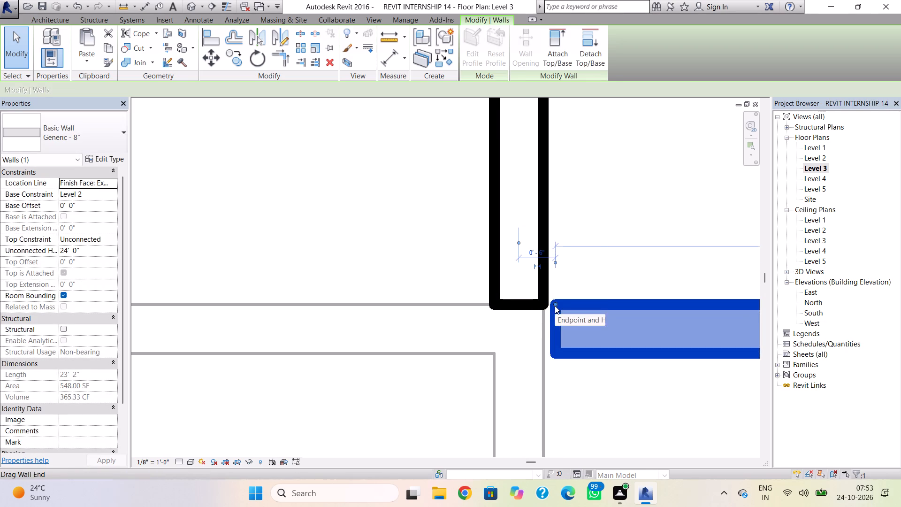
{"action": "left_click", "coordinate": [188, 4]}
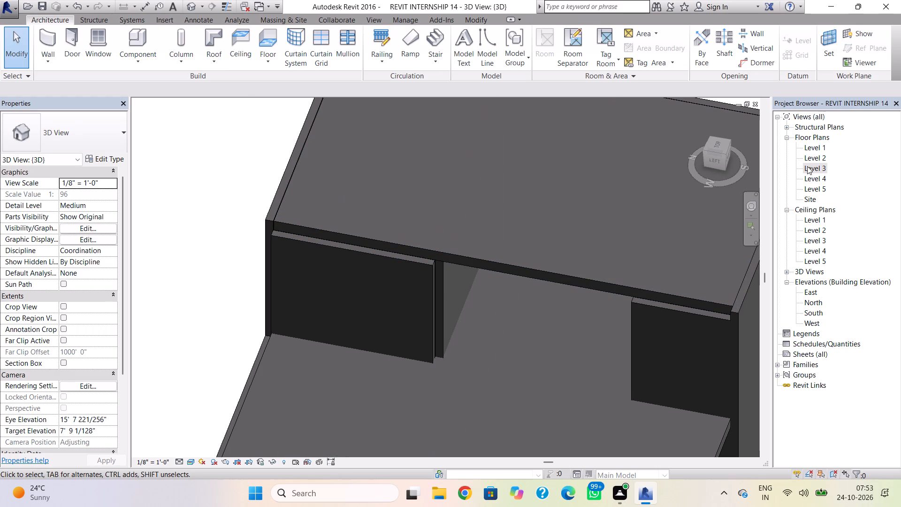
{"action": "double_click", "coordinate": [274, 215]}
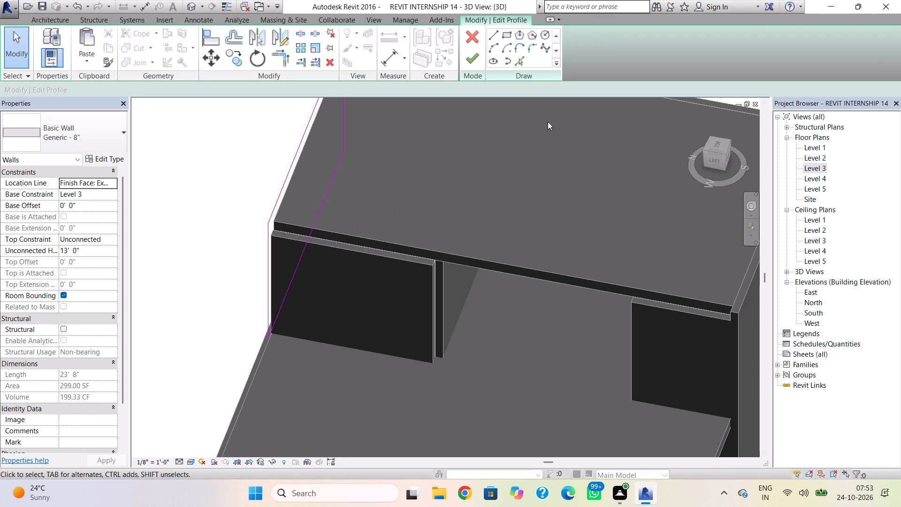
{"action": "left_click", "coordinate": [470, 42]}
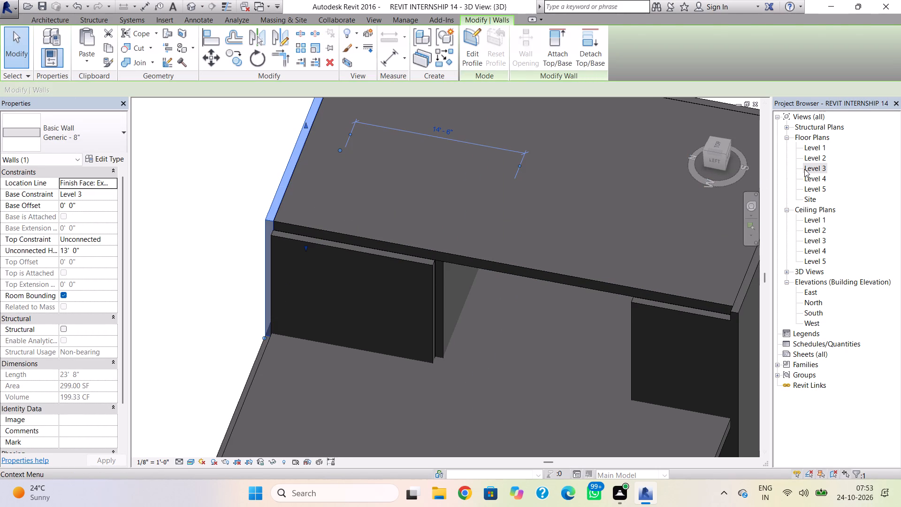
In the Level 3 plan, shorten the wall at the interior wall's north end to 23' 2" by pulling its west end past the east face.
{"action": "left_click", "coordinate": [807, 169]}
{"action": "left_click", "coordinate": [807, 169]}
{"action": "scroll", "coordinate": [527, 268], "scroll_direction": "down", "scroll_amount": 3}
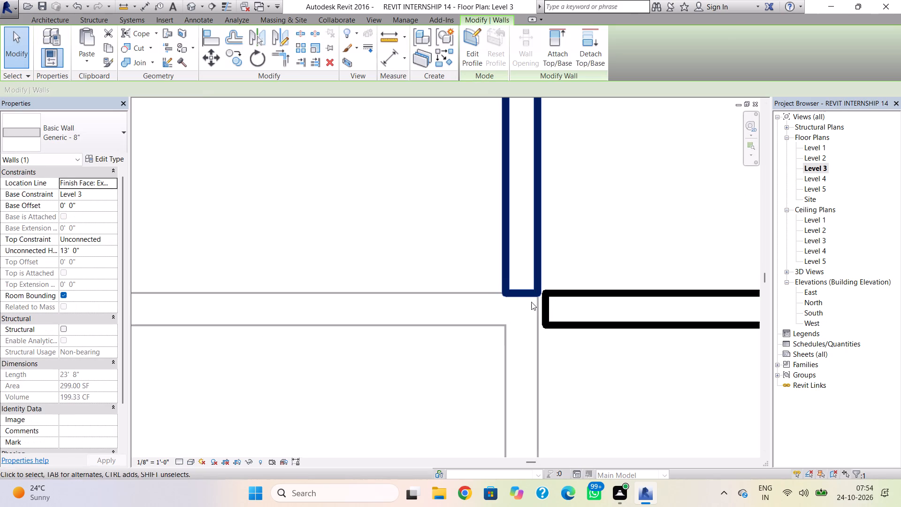
{"action": "scroll", "coordinate": [534, 278], "scroll_direction": "down", "scroll_amount": 6}
{"action": "middle_click_drag", "start_coordinate": [535, 281], "coordinate": [523, 393]}
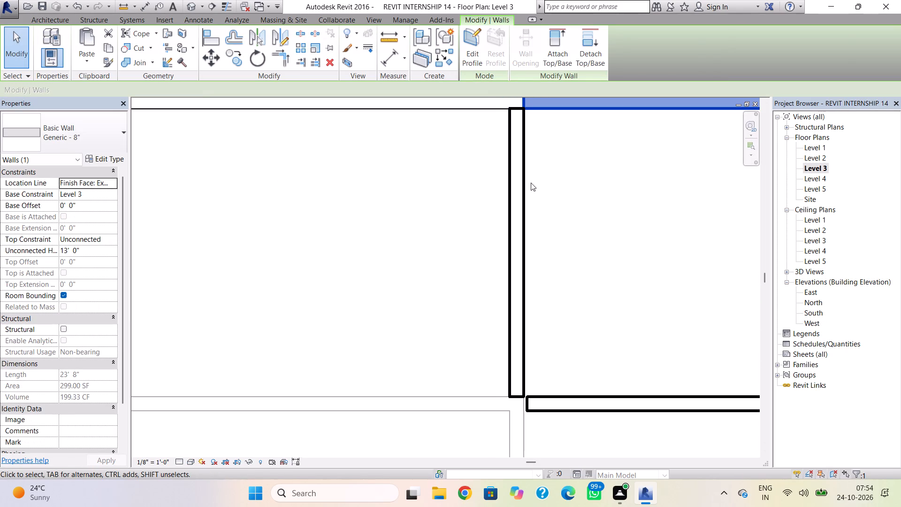
{"action": "middle_click_drag", "start_coordinate": [531, 183], "coordinate": [510, 253]}
{"action": "scroll", "coordinate": [501, 183], "scroll_direction": "up", "scroll_amount": 6}
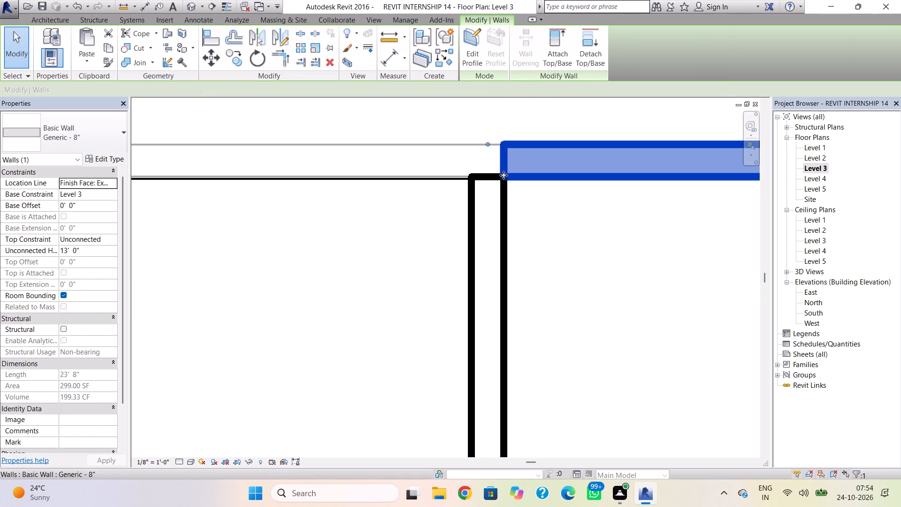
{"action": "scroll", "coordinate": [502, 161], "scroll_direction": "up", "scroll_amount": 3}
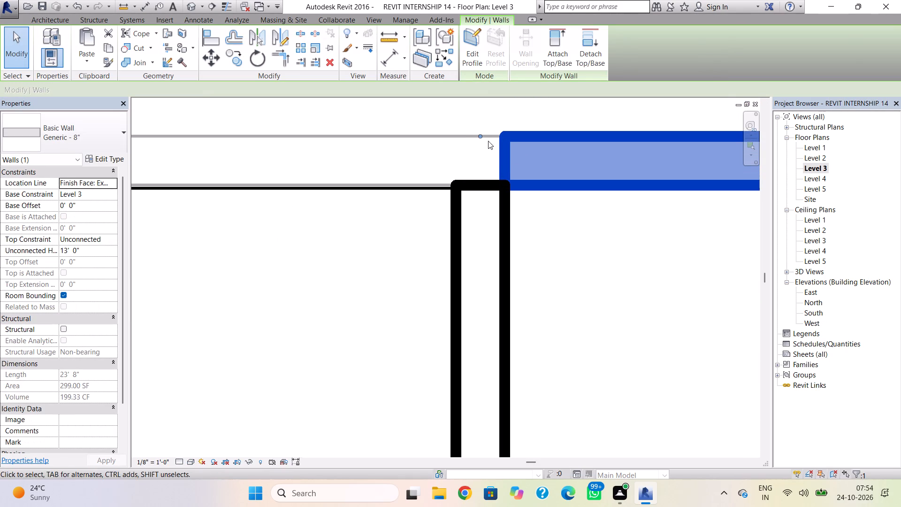
{"action": "left_click_drag", "start_coordinate": [481, 135], "coordinate": [519, 137]}
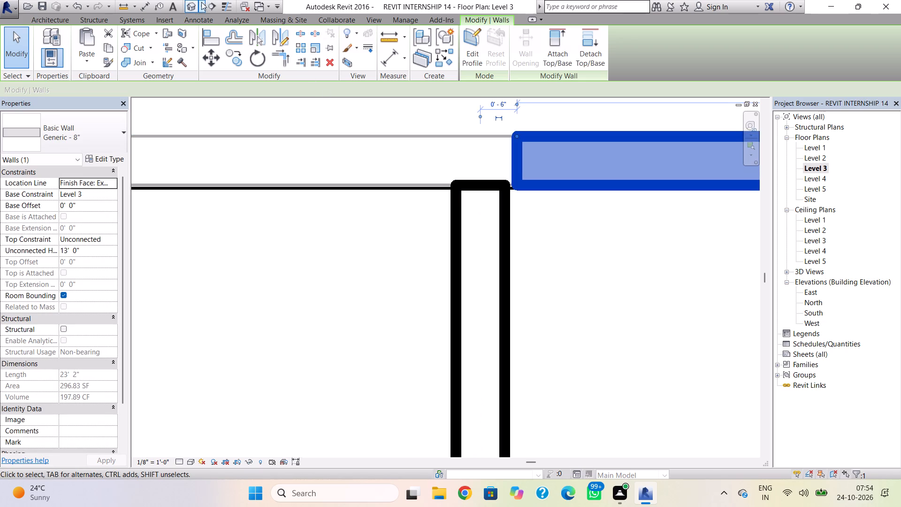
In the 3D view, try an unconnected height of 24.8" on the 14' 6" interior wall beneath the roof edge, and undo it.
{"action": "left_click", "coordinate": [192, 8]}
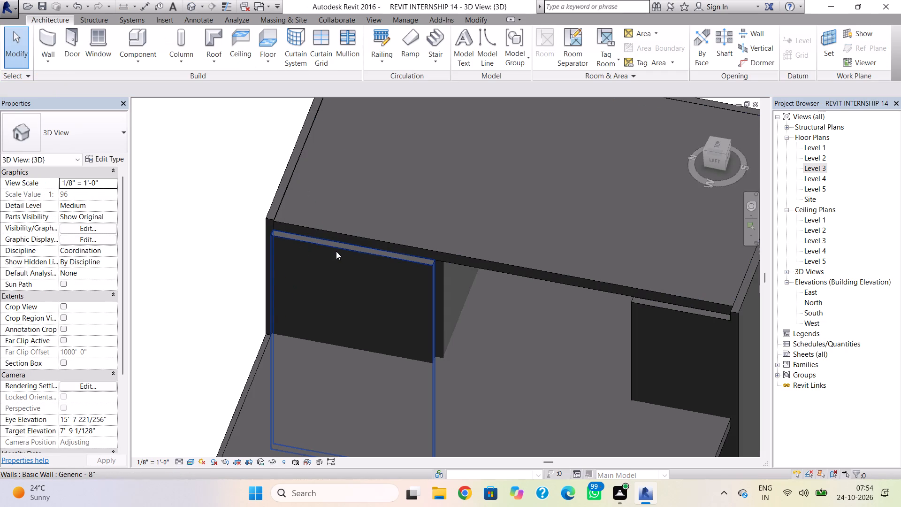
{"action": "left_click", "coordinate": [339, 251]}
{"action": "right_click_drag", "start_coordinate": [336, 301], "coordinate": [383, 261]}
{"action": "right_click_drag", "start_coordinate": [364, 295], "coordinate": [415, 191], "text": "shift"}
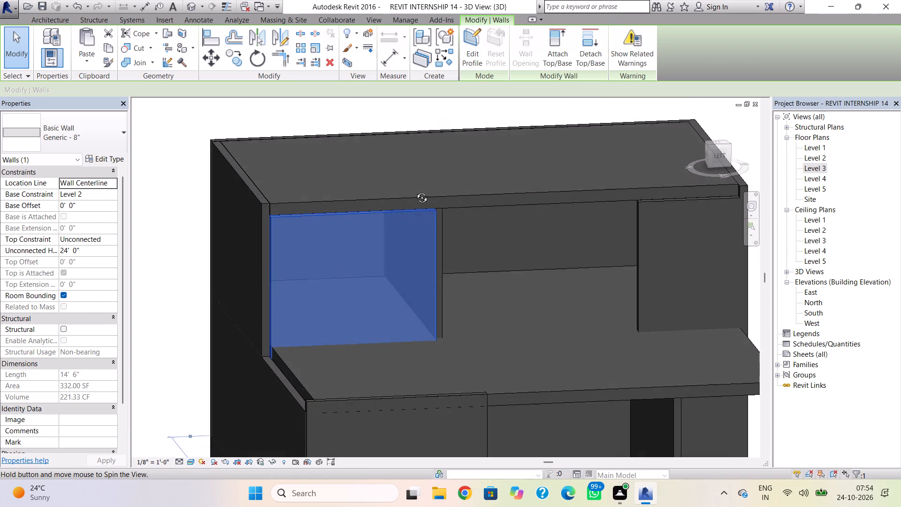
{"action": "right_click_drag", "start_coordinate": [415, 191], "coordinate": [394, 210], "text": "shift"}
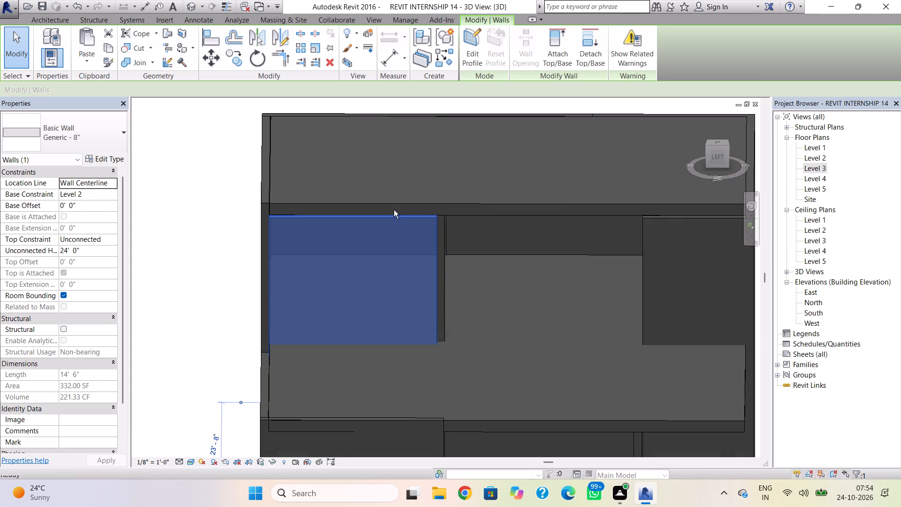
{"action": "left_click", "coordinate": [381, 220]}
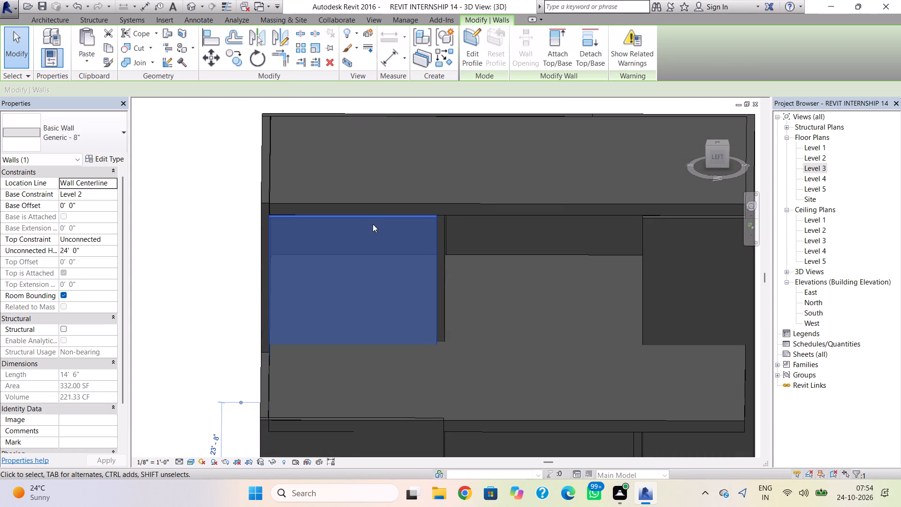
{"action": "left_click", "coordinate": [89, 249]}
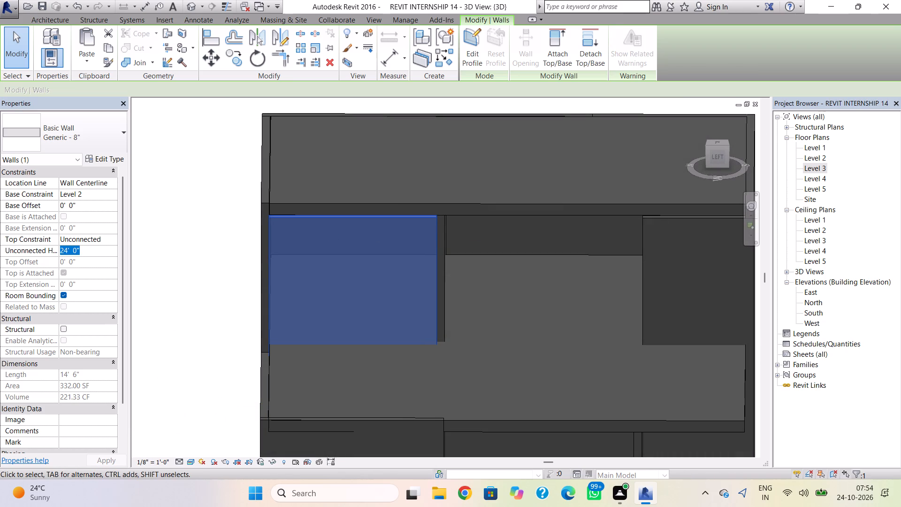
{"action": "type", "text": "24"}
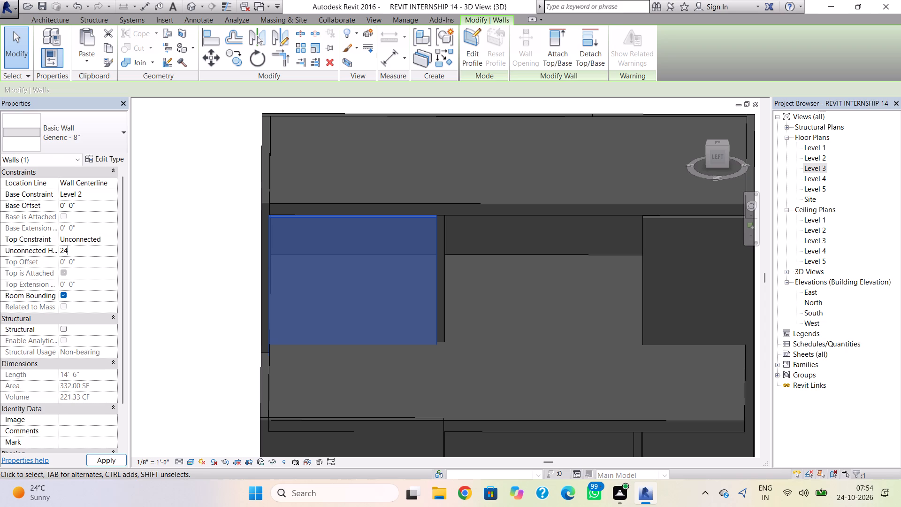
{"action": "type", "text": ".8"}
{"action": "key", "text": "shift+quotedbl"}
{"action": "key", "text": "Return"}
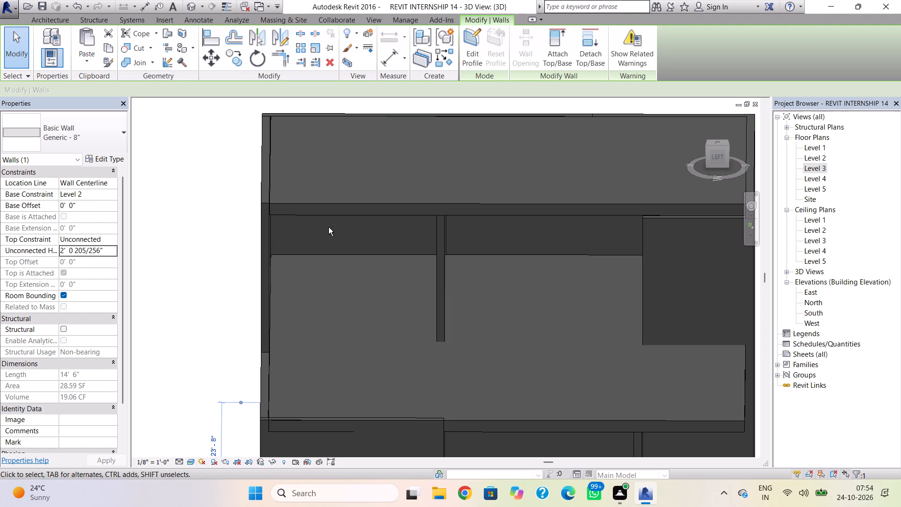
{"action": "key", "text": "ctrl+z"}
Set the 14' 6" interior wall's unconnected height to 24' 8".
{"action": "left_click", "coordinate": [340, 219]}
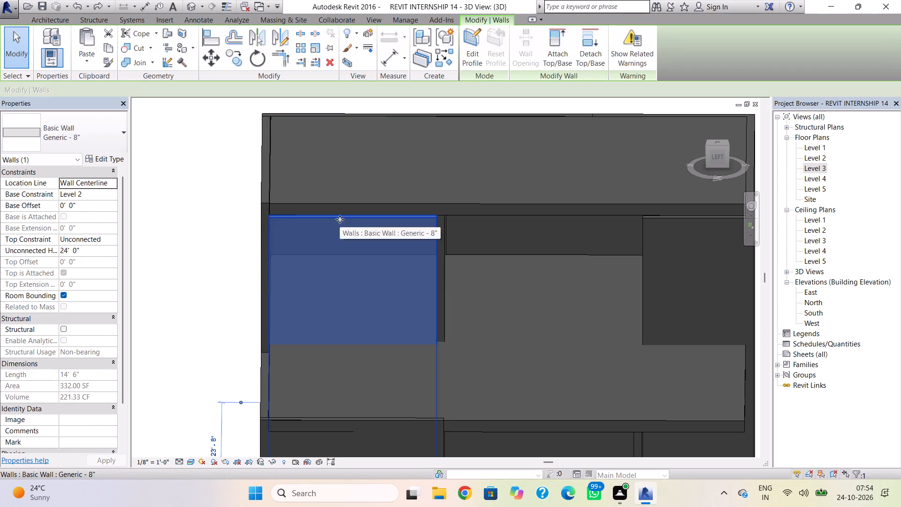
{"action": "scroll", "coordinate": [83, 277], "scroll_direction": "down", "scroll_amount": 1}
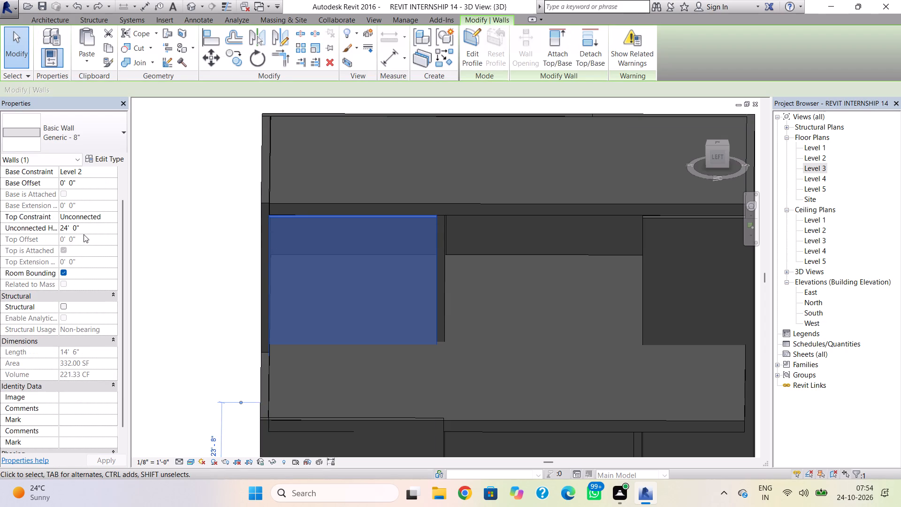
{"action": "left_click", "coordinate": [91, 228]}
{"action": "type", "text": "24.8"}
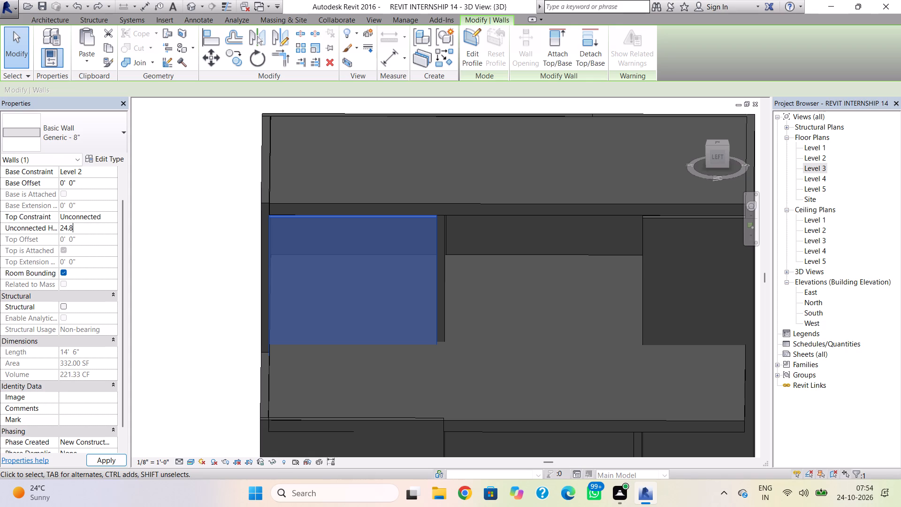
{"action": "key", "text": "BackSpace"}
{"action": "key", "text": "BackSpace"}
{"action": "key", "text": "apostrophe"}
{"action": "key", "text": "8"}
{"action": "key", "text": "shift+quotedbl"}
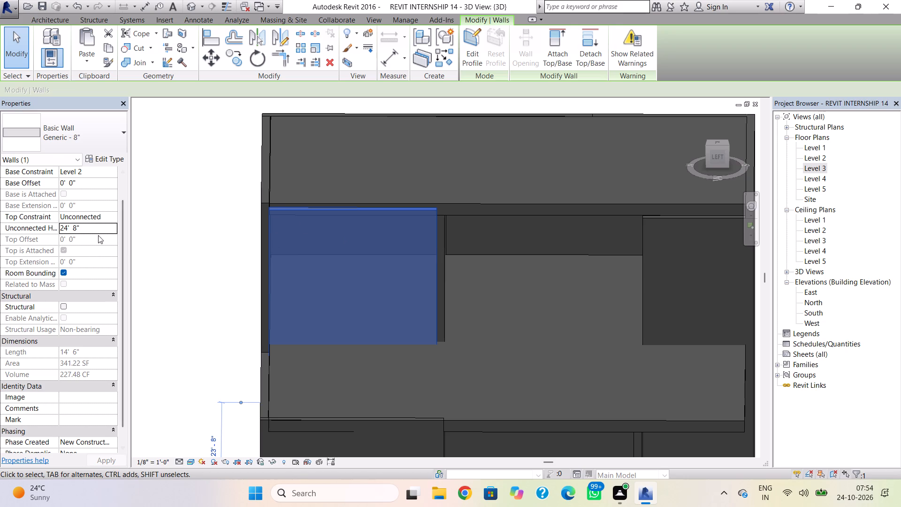
Set the 14' 6" interior wall's unconnected height to 25' and clear the selection.
{"action": "left_click", "coordinate": [464, 207]}
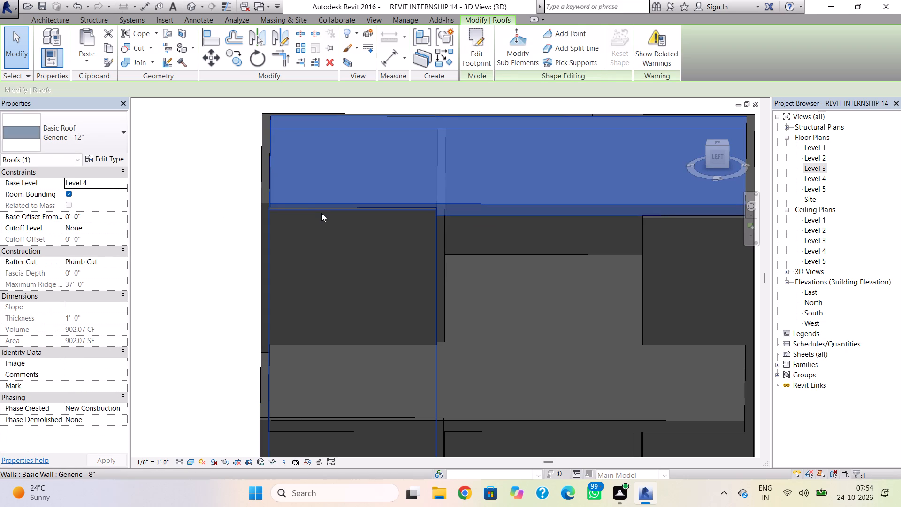
{"action": "left_click", "coordinate": [321, 213]}
{"action": "left_click", "coordinate": [92, 248]}
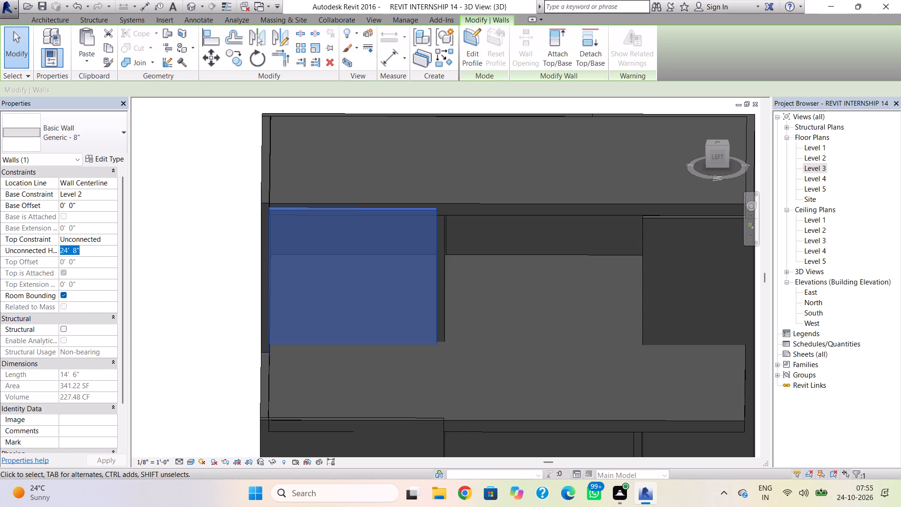
{"action": "type", "text": "25'"}
{"action": "key", "text": "Return"}
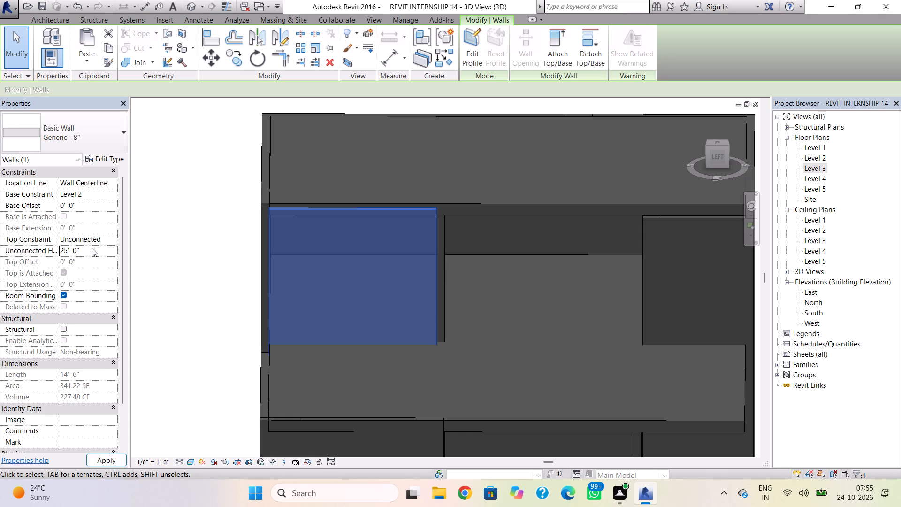
{"action": "left_click", "coordinate": [231, 234]}
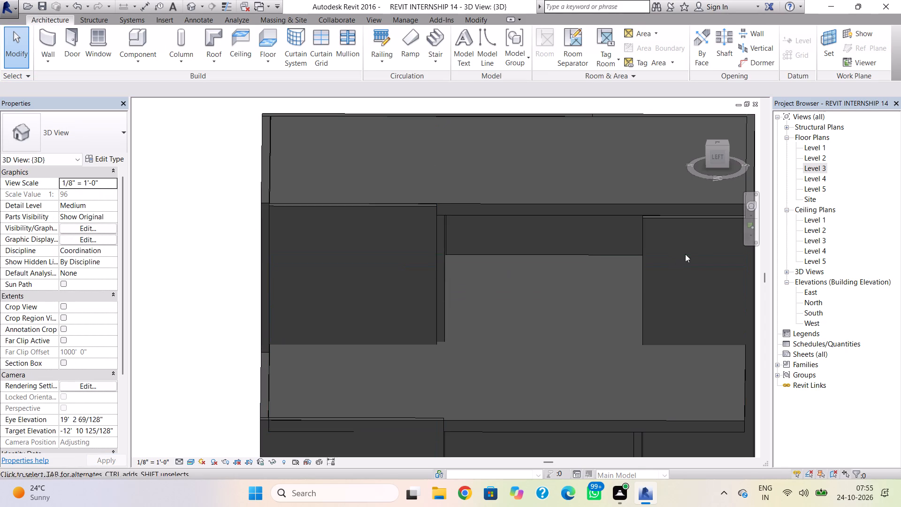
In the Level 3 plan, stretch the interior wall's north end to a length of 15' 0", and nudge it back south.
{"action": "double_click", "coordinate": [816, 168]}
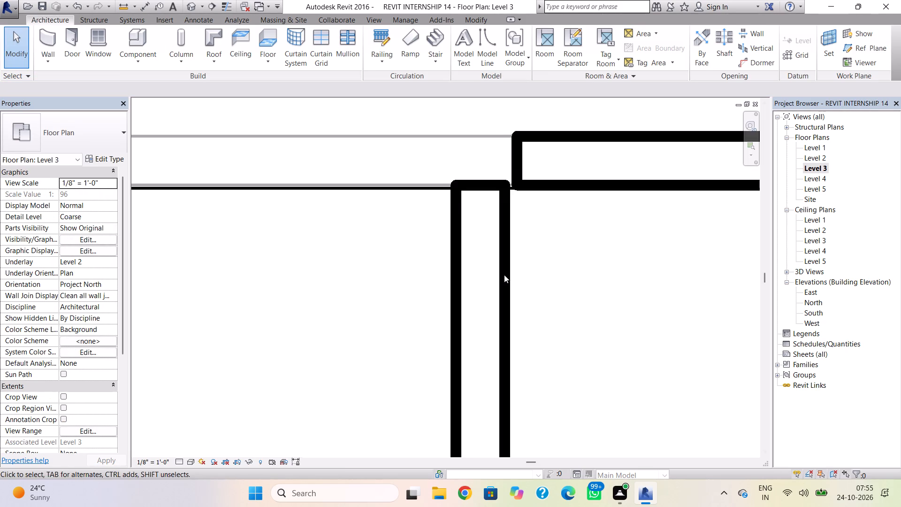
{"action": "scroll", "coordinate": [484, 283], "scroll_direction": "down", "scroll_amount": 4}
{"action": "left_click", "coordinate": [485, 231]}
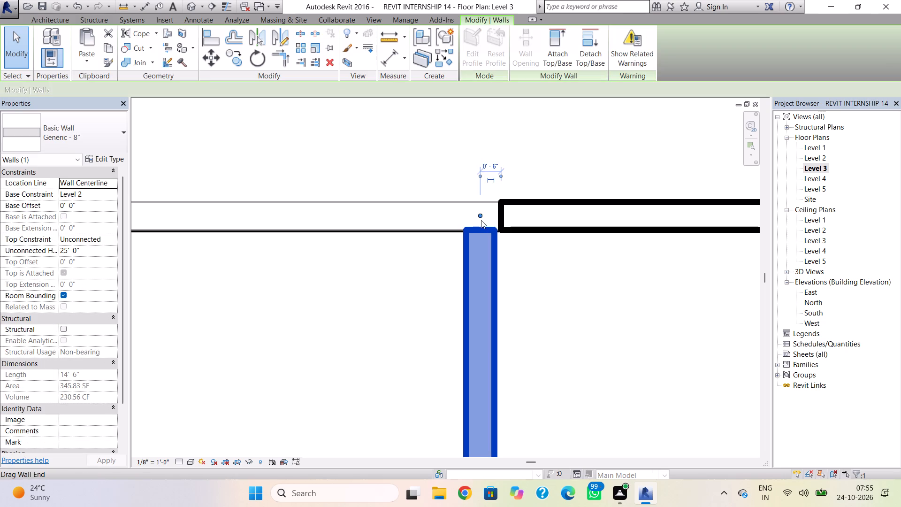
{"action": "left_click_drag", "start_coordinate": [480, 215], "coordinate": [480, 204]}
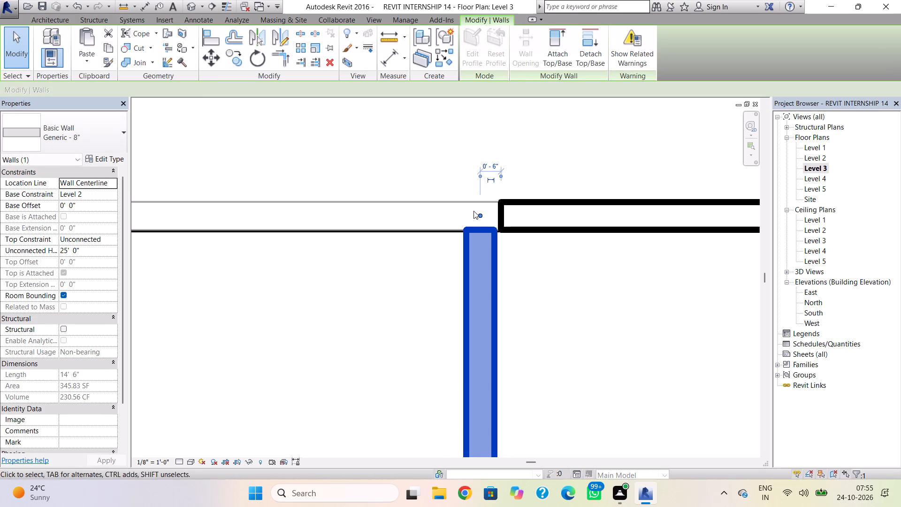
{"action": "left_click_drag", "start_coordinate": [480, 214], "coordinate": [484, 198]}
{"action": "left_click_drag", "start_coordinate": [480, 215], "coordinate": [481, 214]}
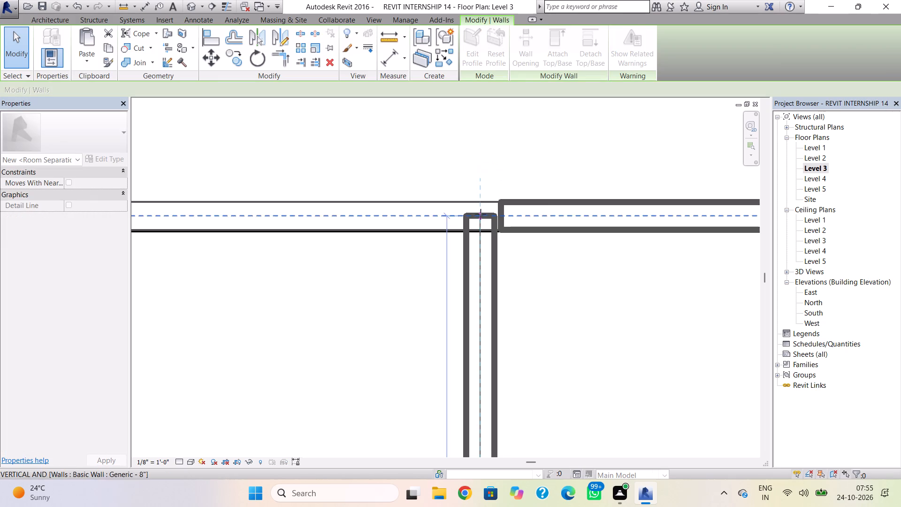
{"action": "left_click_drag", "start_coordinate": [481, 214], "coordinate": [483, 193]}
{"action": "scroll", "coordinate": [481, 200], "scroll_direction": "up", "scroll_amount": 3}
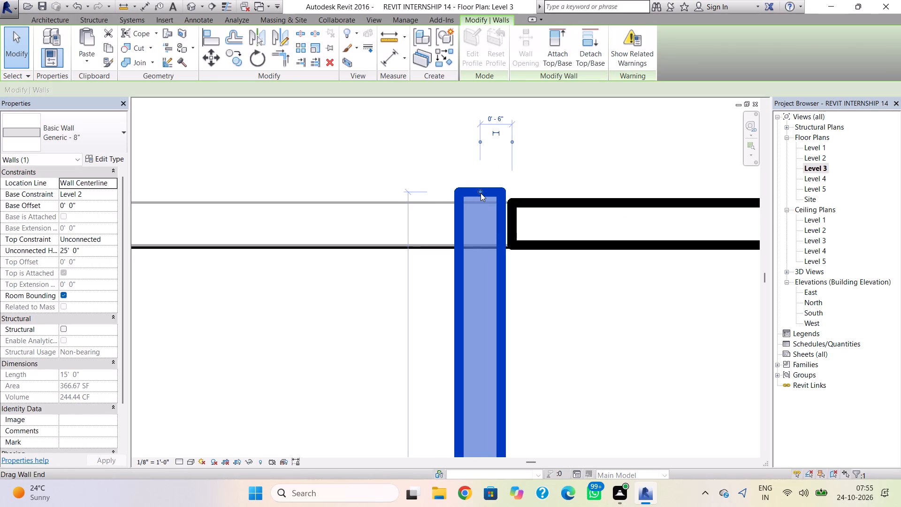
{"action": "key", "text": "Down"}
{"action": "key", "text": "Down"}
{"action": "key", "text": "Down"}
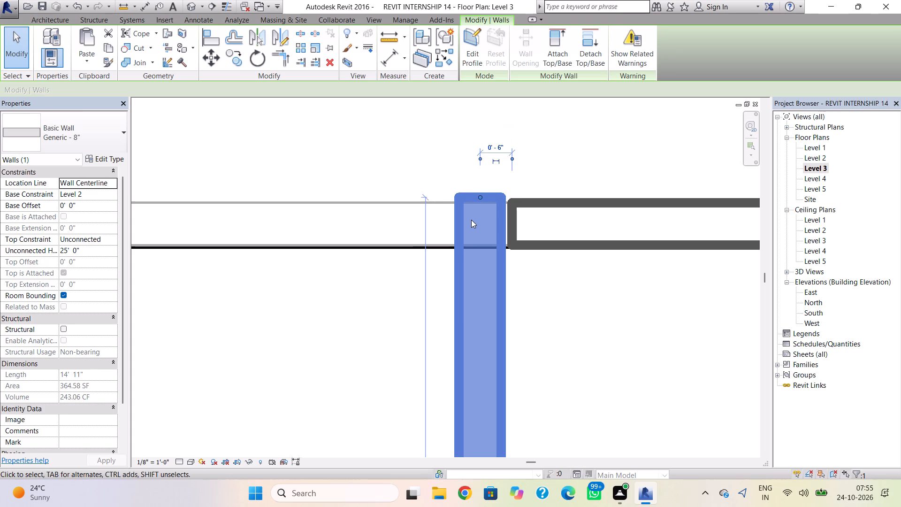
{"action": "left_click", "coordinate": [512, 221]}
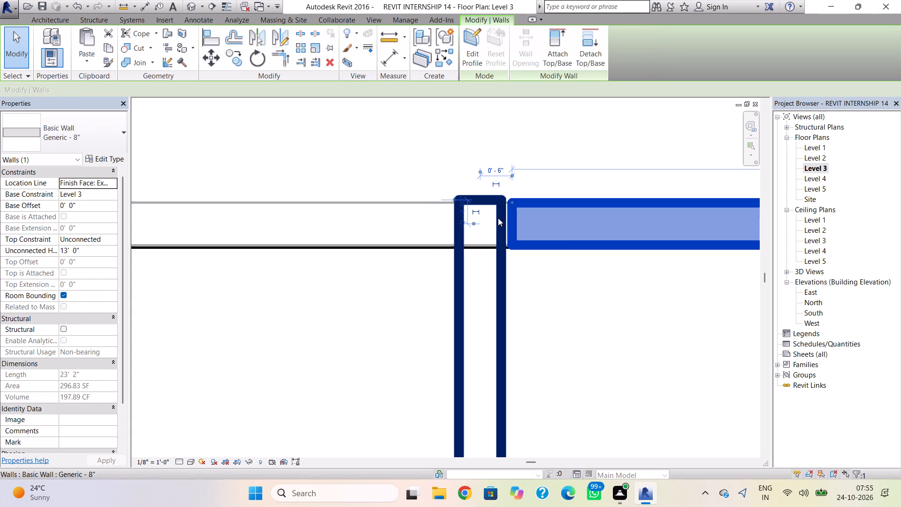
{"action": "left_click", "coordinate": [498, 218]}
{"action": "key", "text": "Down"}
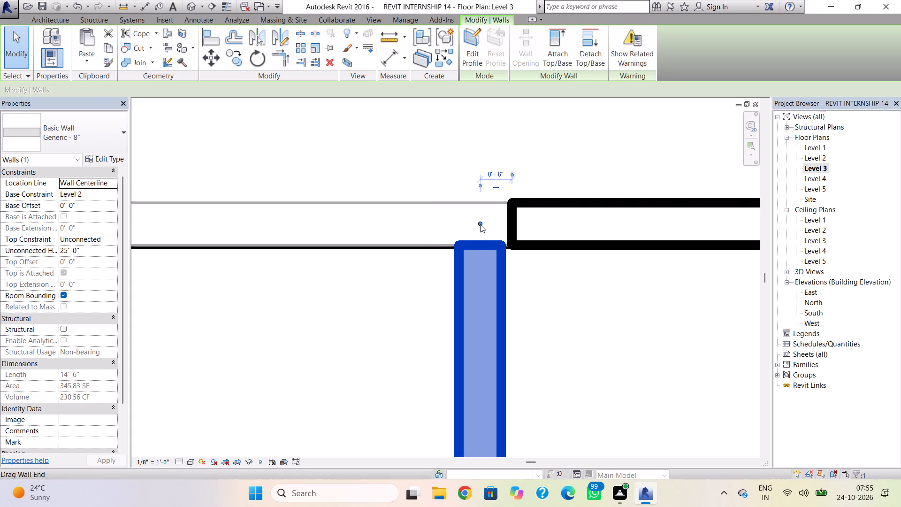
Extend the interior wall's north end slightly past the outer face line of the adjoining north wall.
{"action": "key", "text": "Up"}
{"action": "key", "text": "Up"}
{"action": "key", "text": "Up"}
{"action": "left_click_drag", "start_coordinate": [480, 224], "coordinate": [481, 207]}
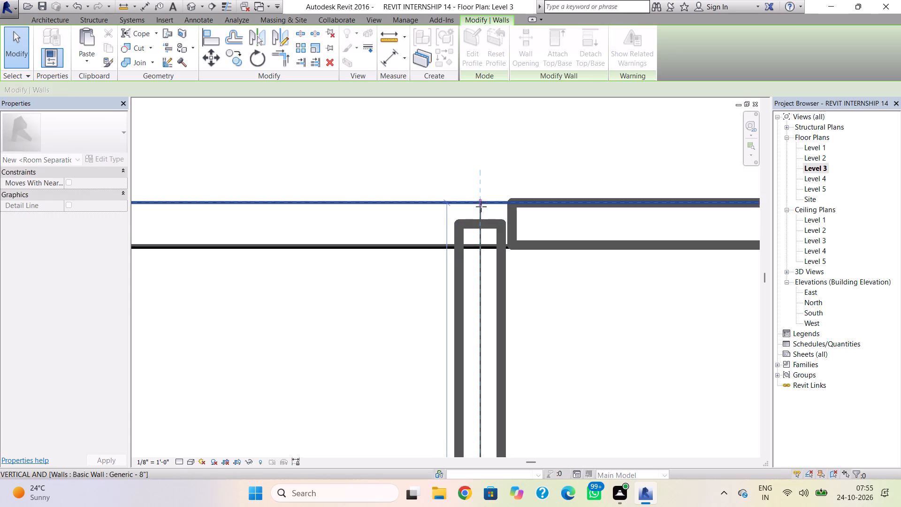
{"action": "left_click_drag", "start_coordinate": [481, 207], "coordinate": [481, 205]}
{"action": "left_click_drag", "start_coordinate": [481, 221], "coordinate": [481, 215]}
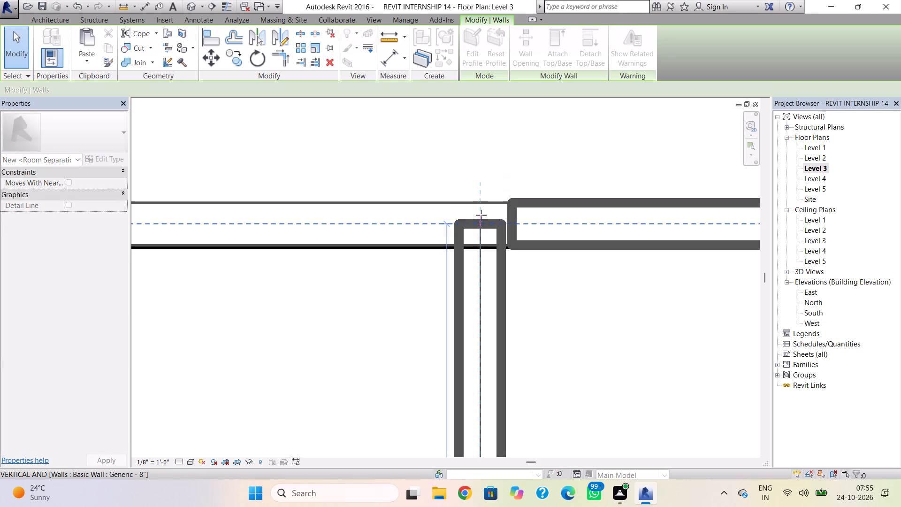
{"action": "left_click_drag", "start_coordinate": [481, 215], "coordinate": [482, 195]}
Extend the north wall's west end to the interior wall's east face, and nudge the interior wall south until the corner is flush.
{"action": "left_click", "coordinate": [511, 220]}
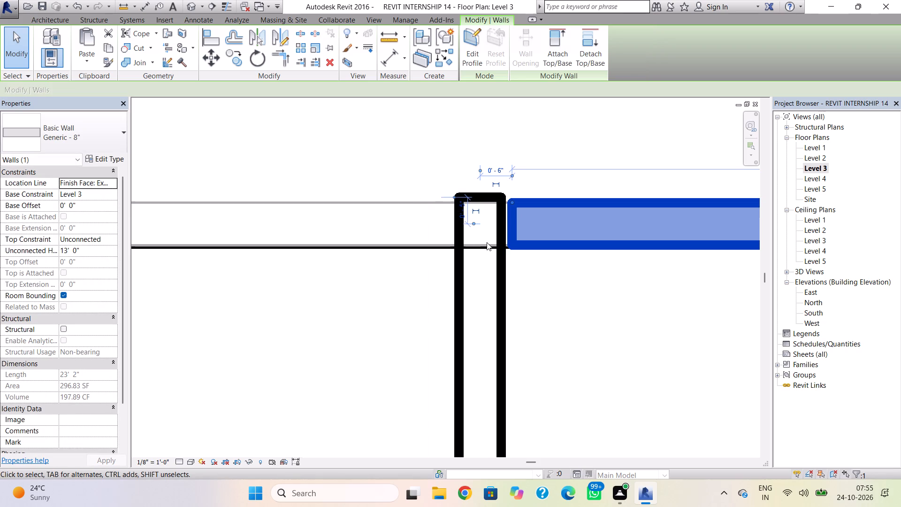
{"action": "left_click_drag", "start_coordinate": [510, 203], "coordinate": [506, 203]}
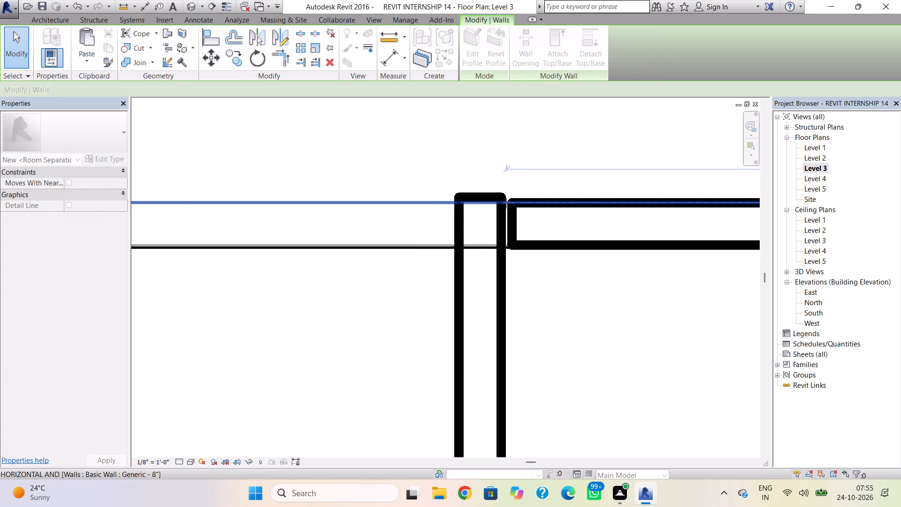
{"action": "left_click_drag", "start_coordinate": [506, 203], "coordinate": [505, 203]}
{"action": "left_click", "coordinate": [534, 173]}
{"action": "left_click", "coordinate": [492, 196]}
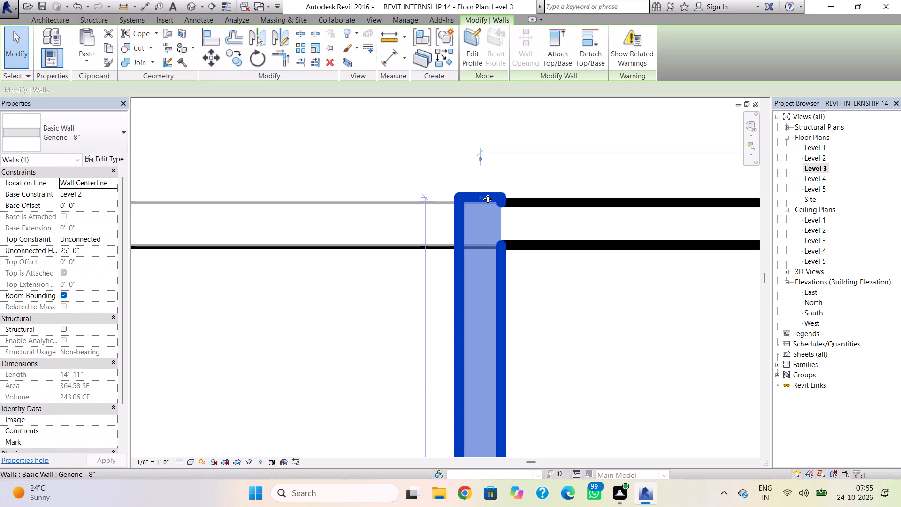
{"action": "key", "text": "Down"}
{"action": "key", "text": "Down"}
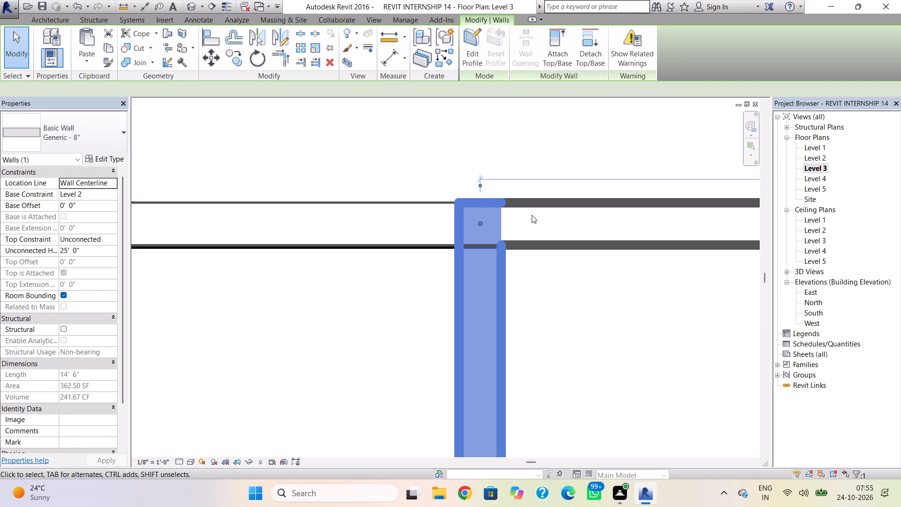
{"action": "left_click", "coordinate": [532, 162]}
Stretch the same interior wall's south end past the adjoining south wall to a length of about 14' 11".
{"action": "scroll", "coordinate": [512, 306], "scroll_direction": "down", "scroll_amount": 4}
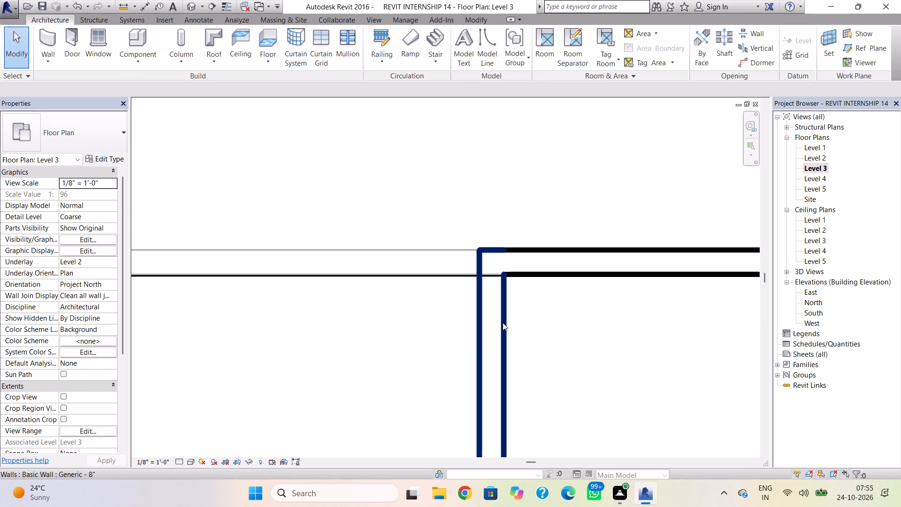
{"action": "scroll", "coordinate": [503, 323], "scroll_direction": "down", "scroll_amount": 3}
{"action": "middle_click_drag", "start_coordinate": [502, 325], "coordinate": [486, 247]}
{"action": "scroll", "coordinate": [491, 338], "scroll_direction": "down", "scroll_amount": 3}
{"action": "middle_click_drag", "start_coordinate": [488, 332], "coordinate": [483, 237]}
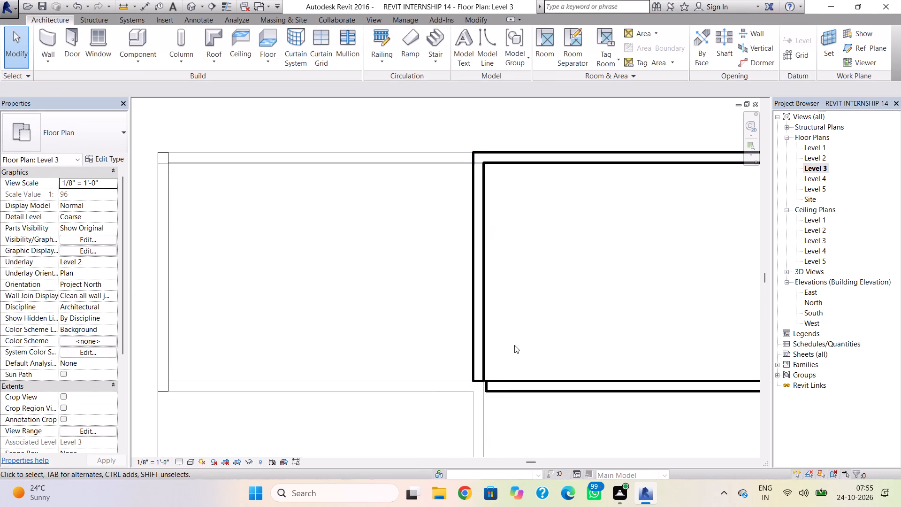
{"action": "scroll", "coordinate": [487, 377], "scroll_direction": "up", "scroll_amount": 7}
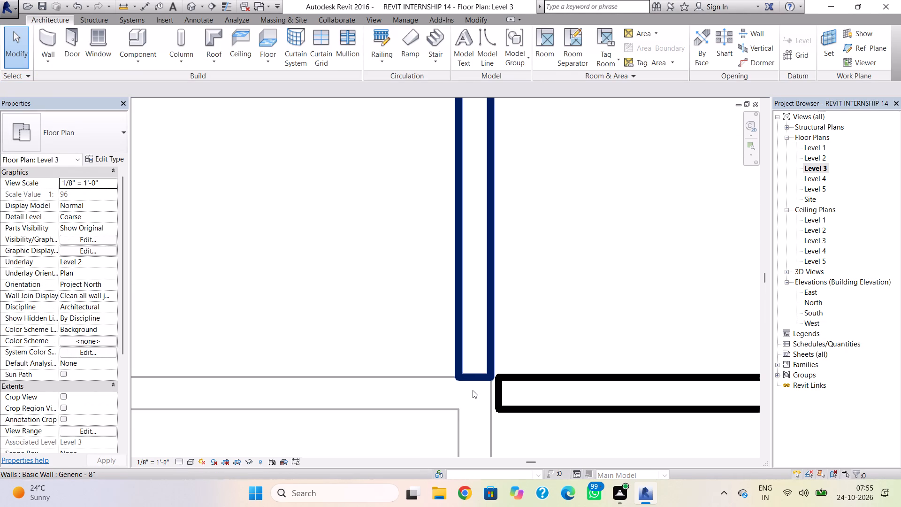
{"action": "scroll", "coordinate": [473, 390], "scroll_direction": "up", "scroll_amount": 4}
{"action": "left_click", "coordinate": [473, 372]}
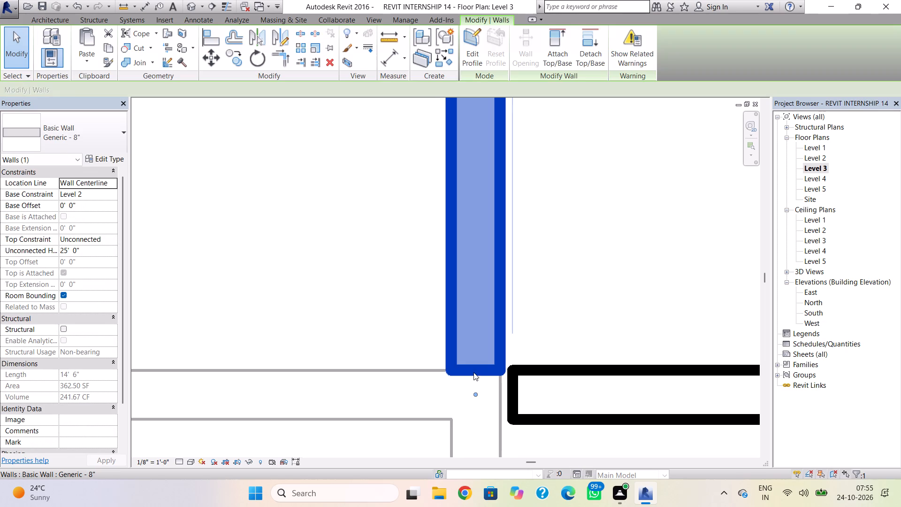
{"action": "left_click_drag", "start_coordinate": [477, 393], "coordinate": [480, 424]}
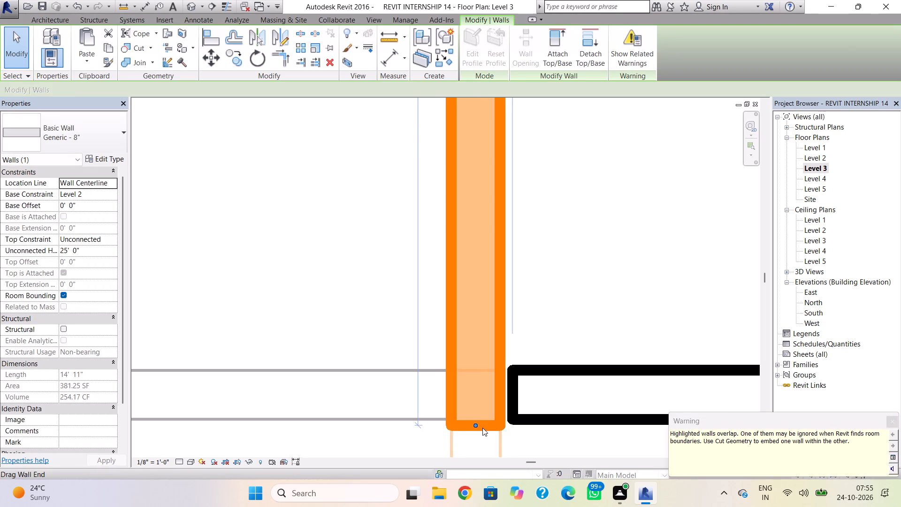
{"action": "scroll", "coordinate": [467, 413], "scroll_direction": "down", "scroll_amount": 4}
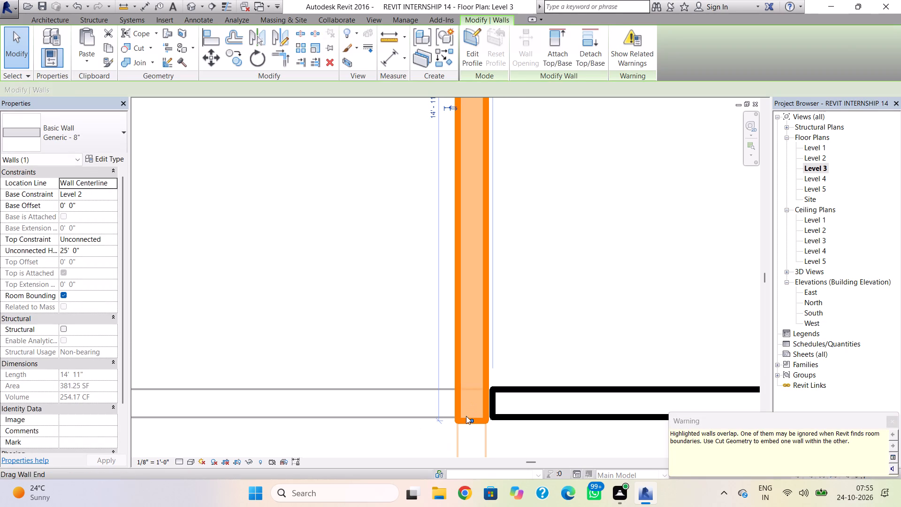
Extend the adjoining south wall's west end to the interior wall, and nudge the interior wall north until the corner is flush.
{"action": "left_click", "coordinate": [491, 405]}
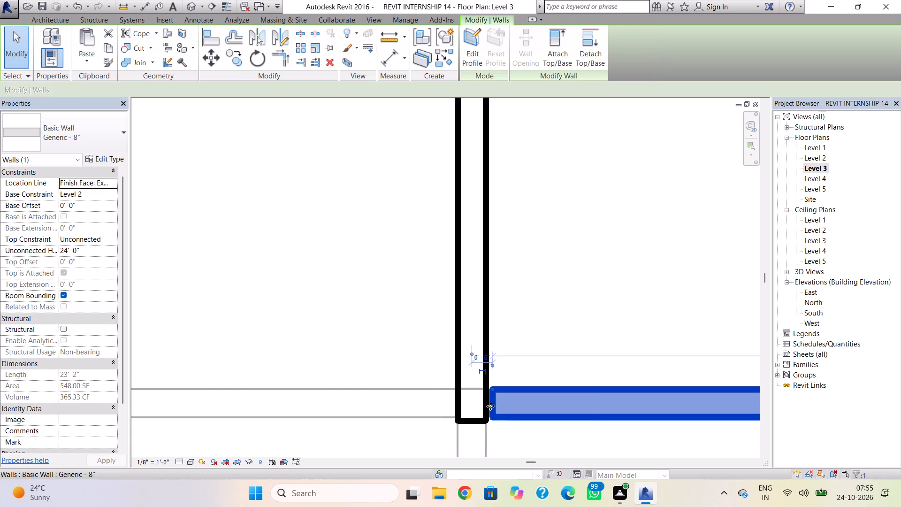
{"action": "left_click_drag", "start_coordinate": [490, 406], "coordinate": [486, 407]}
{"action": "left_click", "coordinate": [492, 386]}
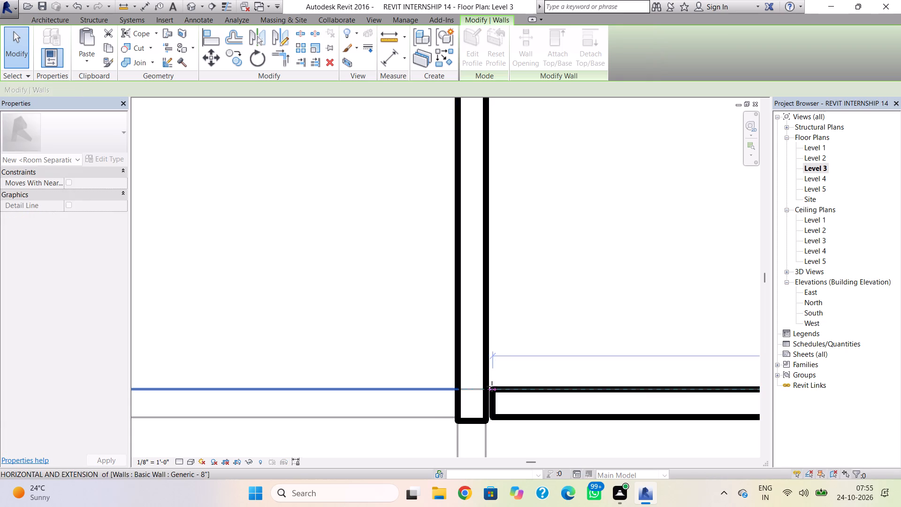
{"action": "left_click", "coordinate": [512, 365]}
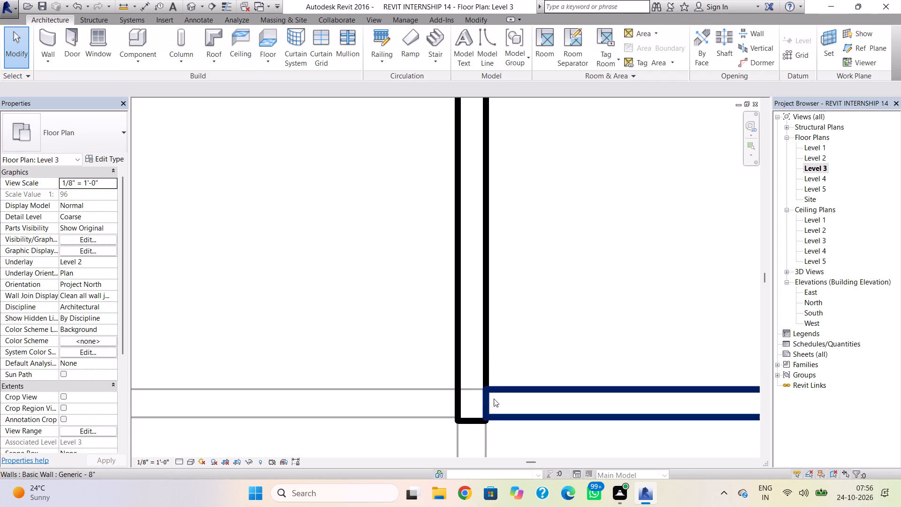
{"action": "left_click", "coordinate": [463, 424]}
{"action": "scroll", "coordinate": [476, 417], "scroll_direction": "up", "scroll_amount": 4}
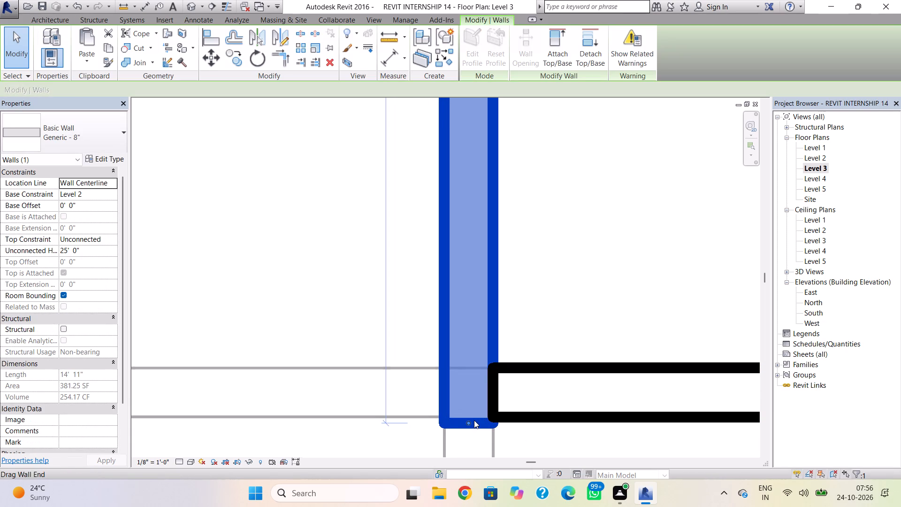
{"action": "key", "text": "Up"}
{"action": "key", "text": "Up"}
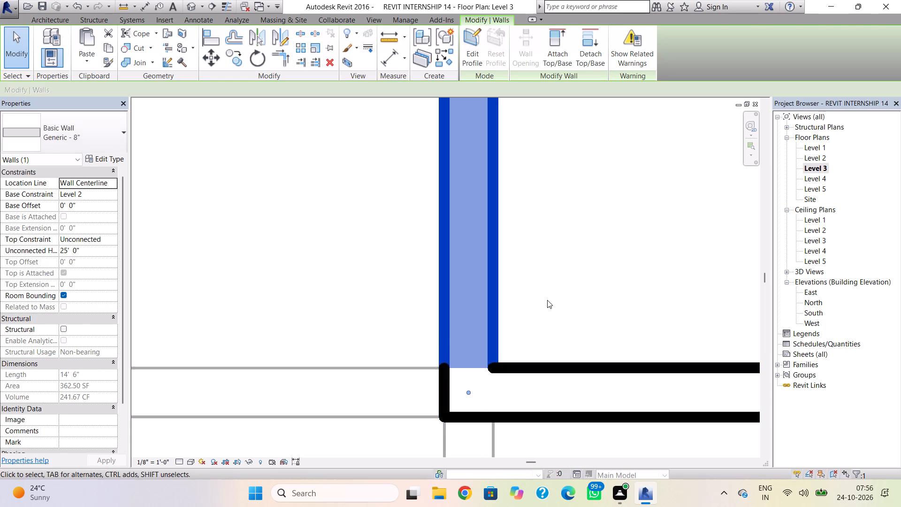
{"action": "left_click", "coordinate": [547, 300]}
Examine the joined upper-wall corners beneath the roof in the 3D view, and look over the Level 2 floor plan.
{"action": "left_click", "coordinate": [196, 2]}
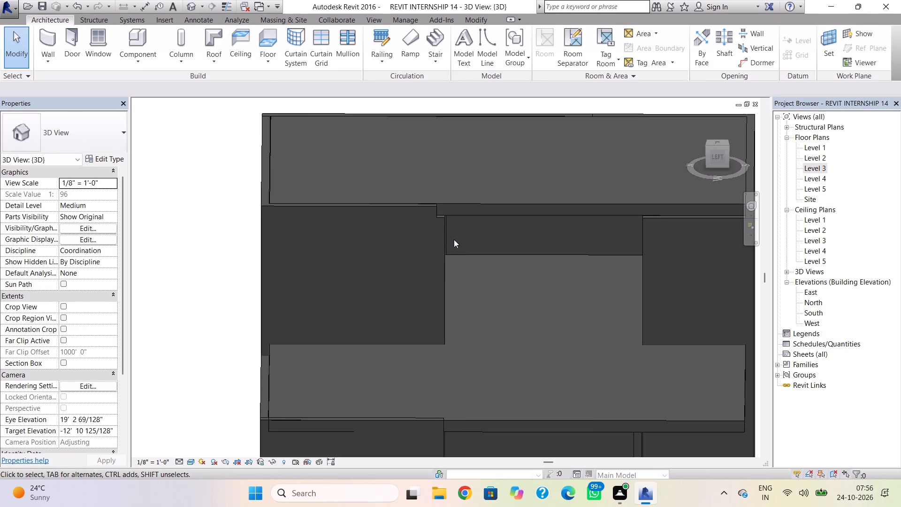
{"action": "left_click", "coordinate": [446, 230]}
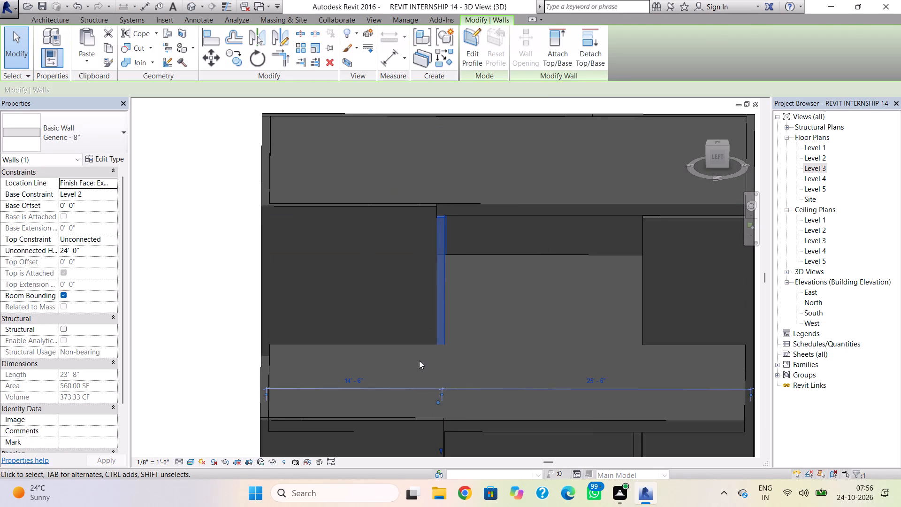
{"action": "key", "text": "Escape"}
{"action": "right_click_drag", "start_coordinate": [445, 358], "coordinate": [348, 349], "text": "shift"}
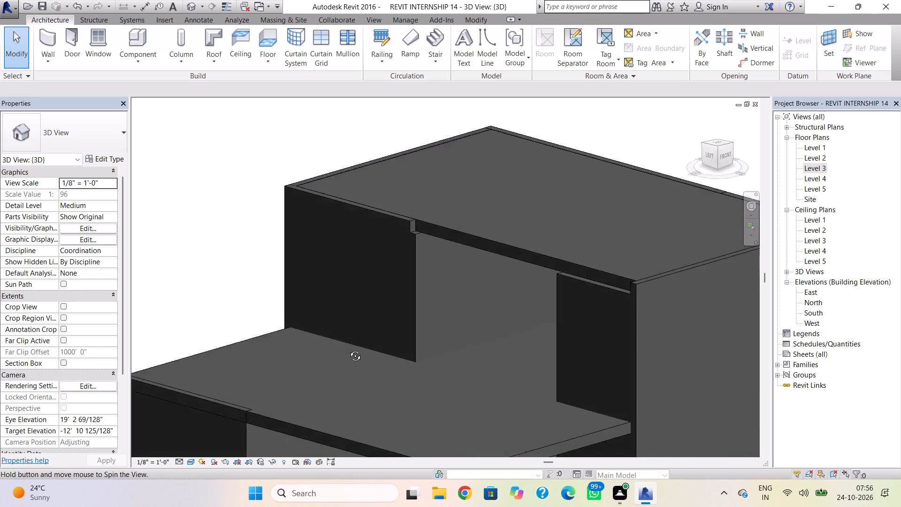
{"action": "right_click_drag", "start_coordinate": [348, 349], "coordinate": [448, 345], "text": "shift"}
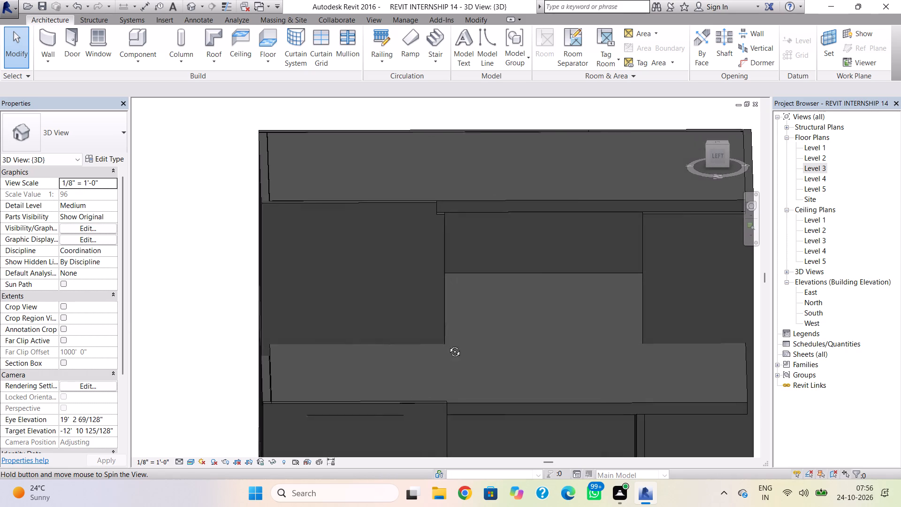
{"action": "right_click_drag", "start_coordinate": [448, 345], "coordinate": [449, 346], "text": "shift"}
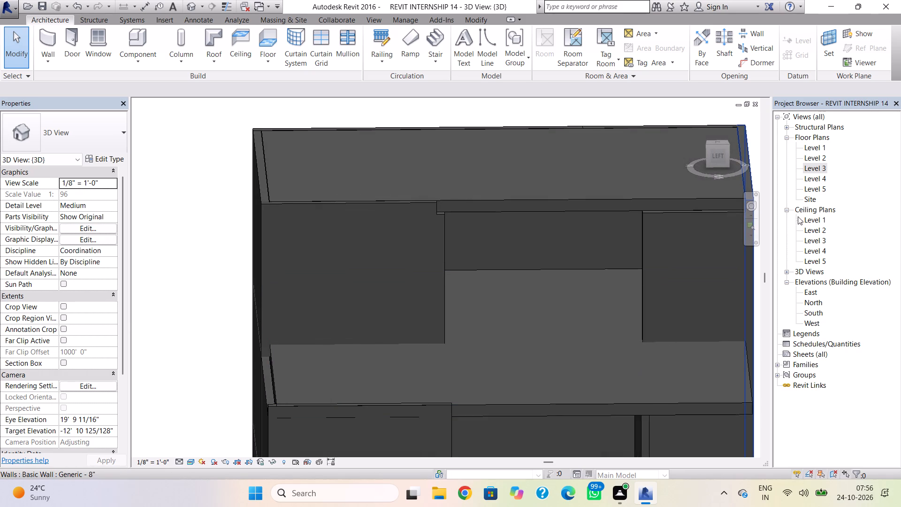
{"action": "double_click", "coordinate": [811, 158]}
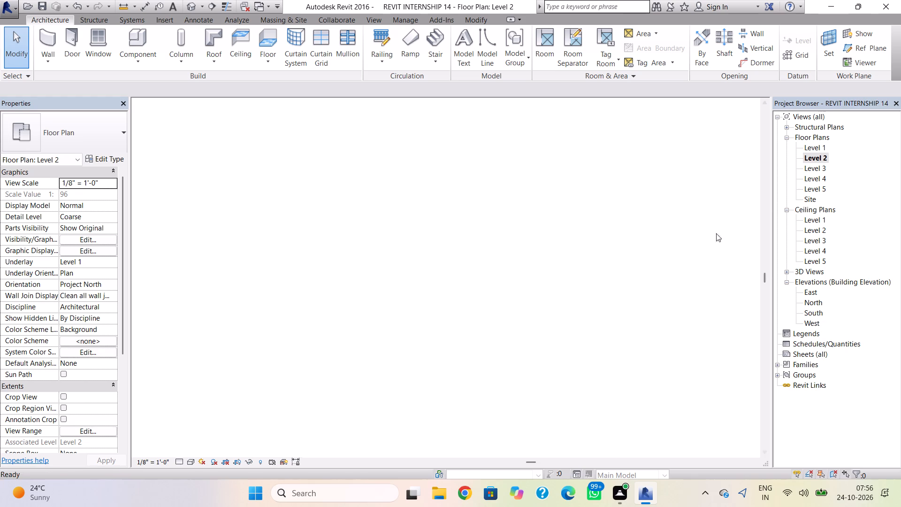
{"action": "scroll", "coordinate": [623, 313], "scroll_direction": "down", "scroll_amount": 3}
{"action": "scroll", "coordinate": [578, 353], "scroll_direction": "down", "scroll_amount": 3}
{"action": "middle_click_drag", "start_coordinate": [574, 350], "coordinate": [560, 256]}
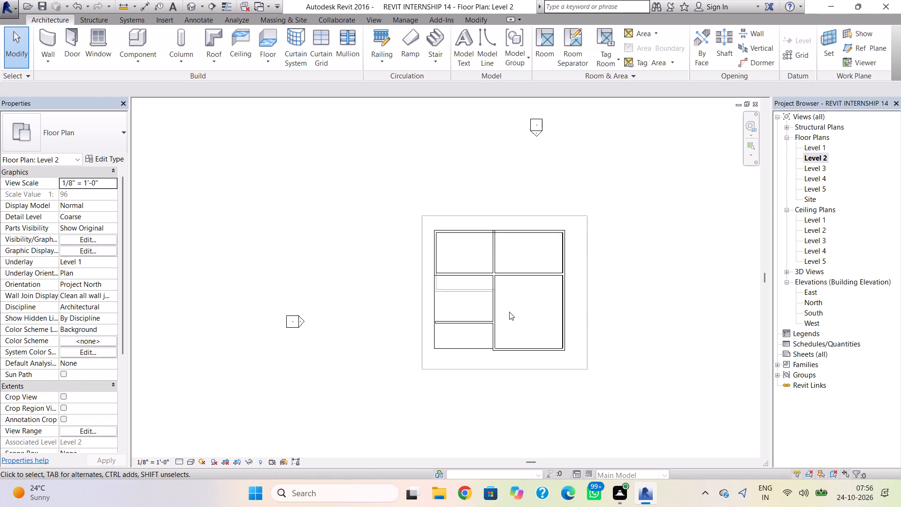
In the Level 1 plan, draw a 12' high Generic - 8" wall from the L-shape's inner corner north to the north exterior wall.
{"action": "double_click", "coordinate": [821, 147]}
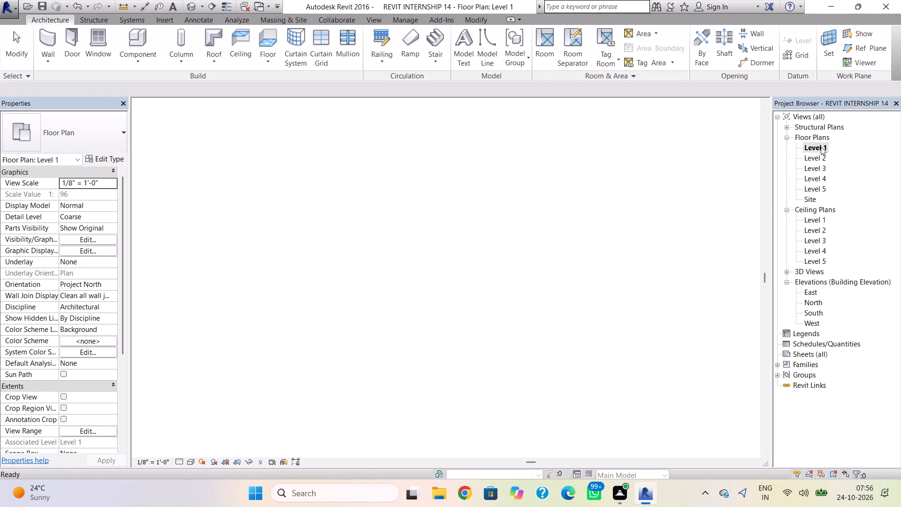
{"action": "scroll", "coordinate": [600, 281], "scroll_direction": "down", "scroll_amount": 4}
{"action": "scroll", "coordinate": [640, 255], "scroll_direction": "down", "scroll_amount": 6}
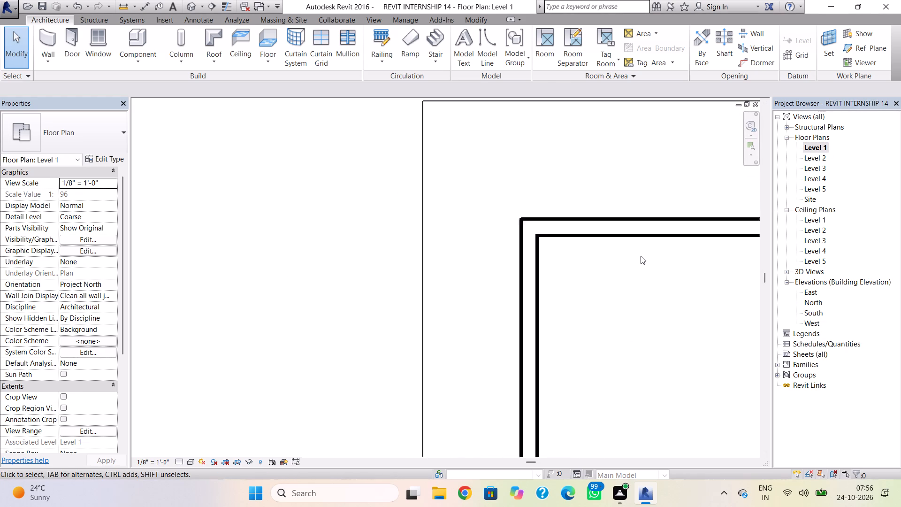
{"action": "scroll", "coordinate": [641, 256], "scroll_direction": "down", "scroll_amount": 2}
{"action": "middle_click_drag", "start_coordinate": [642, 255], "coordinate": [465, 180]}
{"action": "scroll", "coordinate": [458, 177], "scroll_direction": "up", "scroll_amount": 1}
{"action": "scroll", "coordinate": [453, 200], "scroll_direction": "down", "scroll_amount": 12}
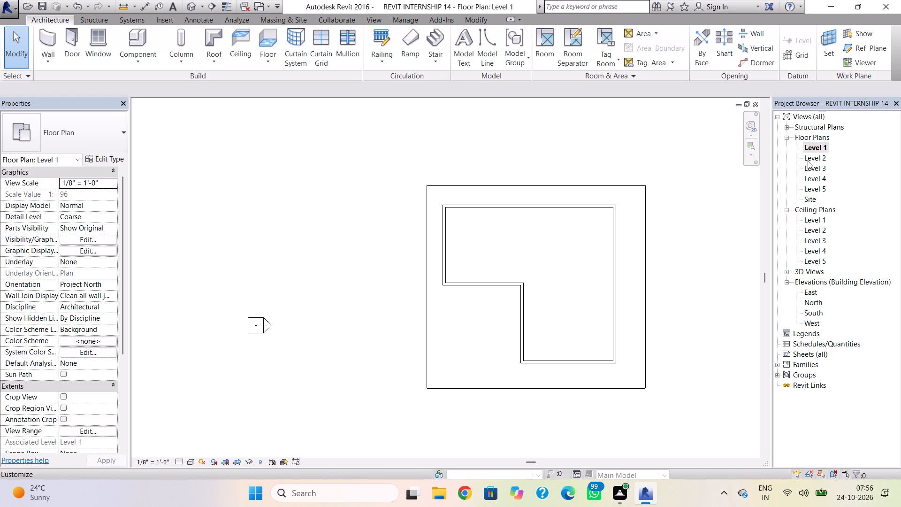
{"action": "left_click", "coordinate": [47, 41]}
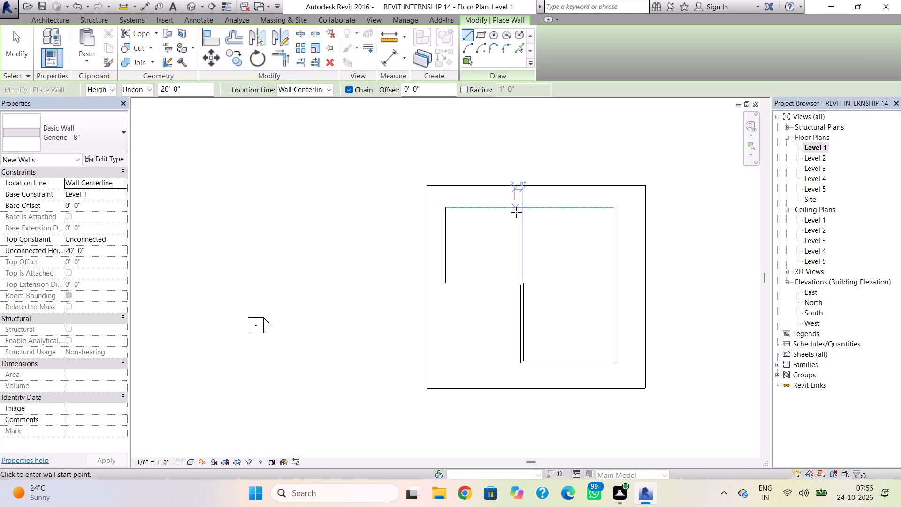
{"action": "left_click", "coordinate": [103, 252]}
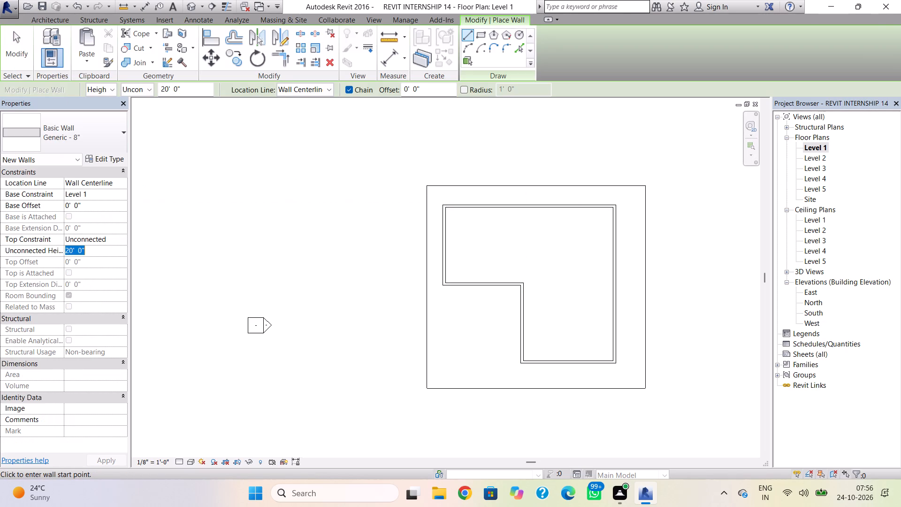
{"action": "type", "text": "12"}
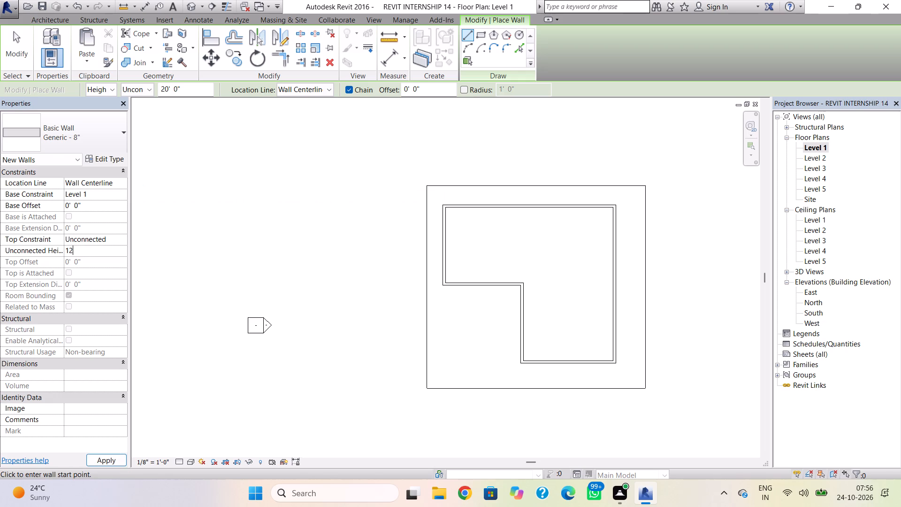
{"action": "key", "text": "apostrophe"}
{"action": "key", "text": "Return"}
{"action": "left_click", "coordinate": [519, 282]}
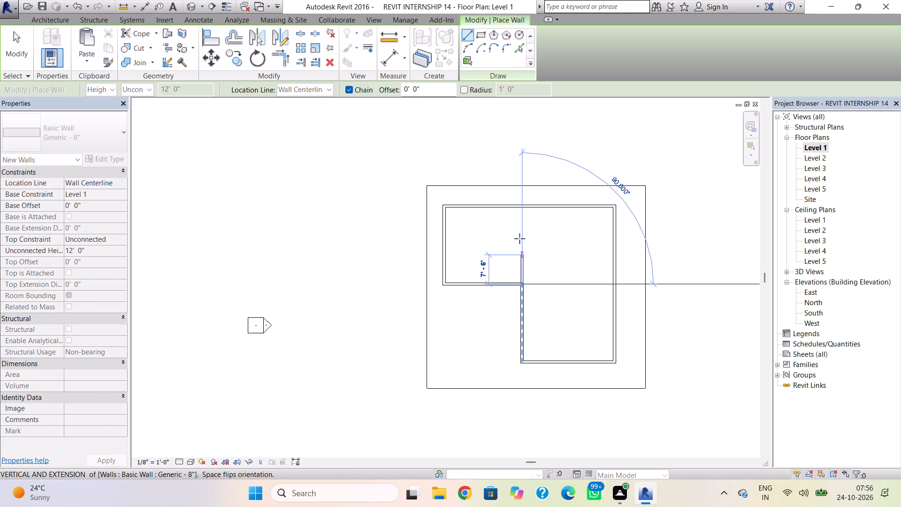
{"action": "left_click", "coordinate": [520, 206]}
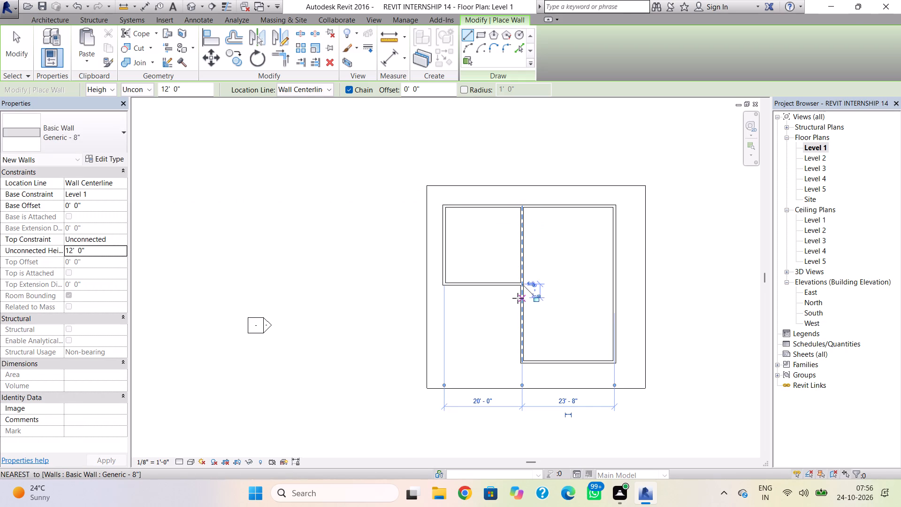
Draw an east-west 12' high wall to the east exterior wall, about 4' south of the L-shape's inner corner.
{"action": "left_click", "coordinate": [518, 299]}
{"action": "left_click", "coordinate": [613, 296]}
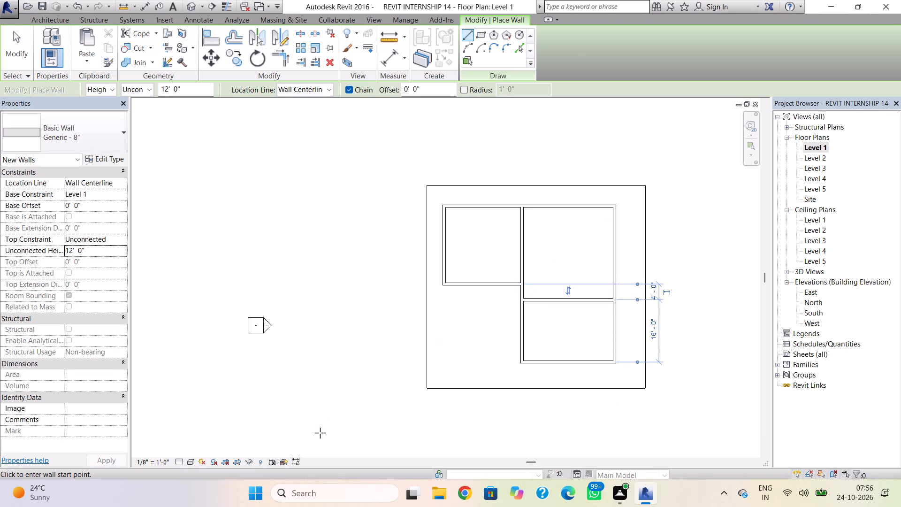
{"action": "key", "text": "Escape"}
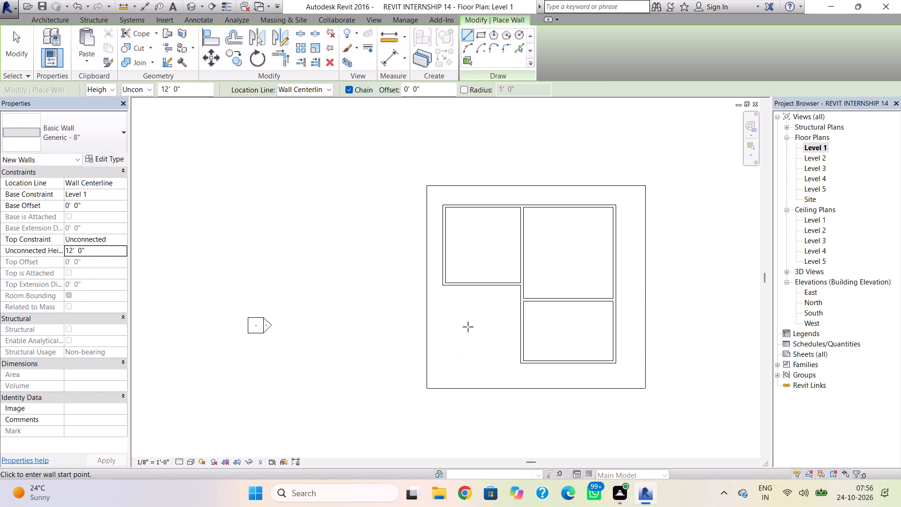
Enclose a small room about 10' by 7' with two 12' high walls in the northeast room's northwest corner.
{"action": "left_click", "coordinate": [519, 234]}
{"action": "left_click", "coordinate": [562, 231]}
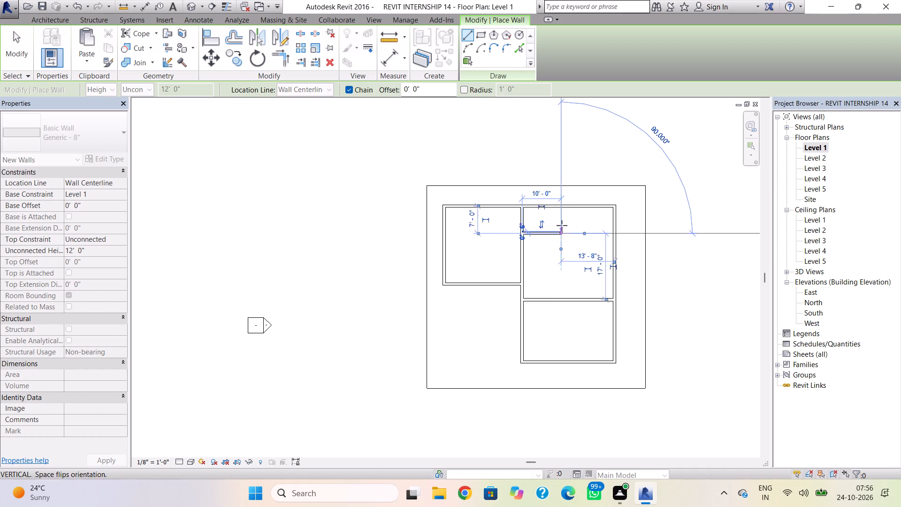
{"action": "left_click", "coordinate": [559, 209]}
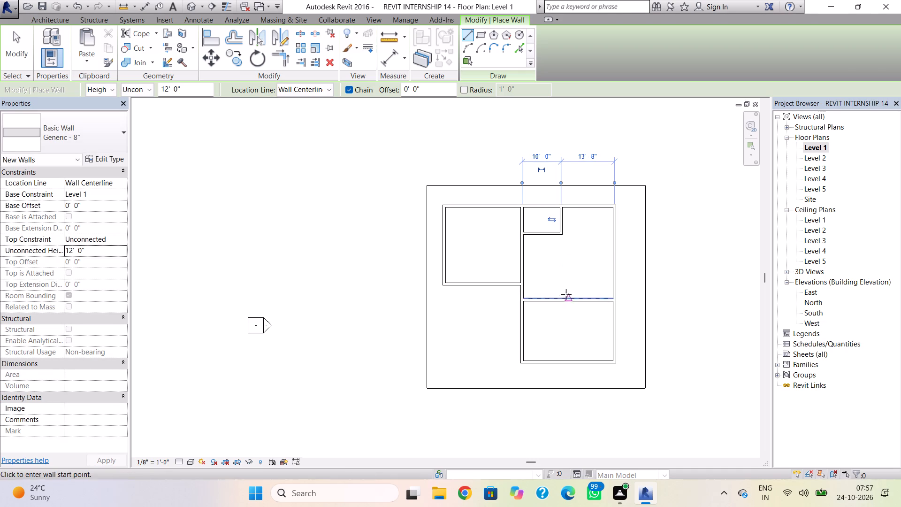
Move Level 1's east-west interior wall 2'-6" north, placing it 18'-6" from the south exterior wall.
{"action": "key", "text": "Escape"}
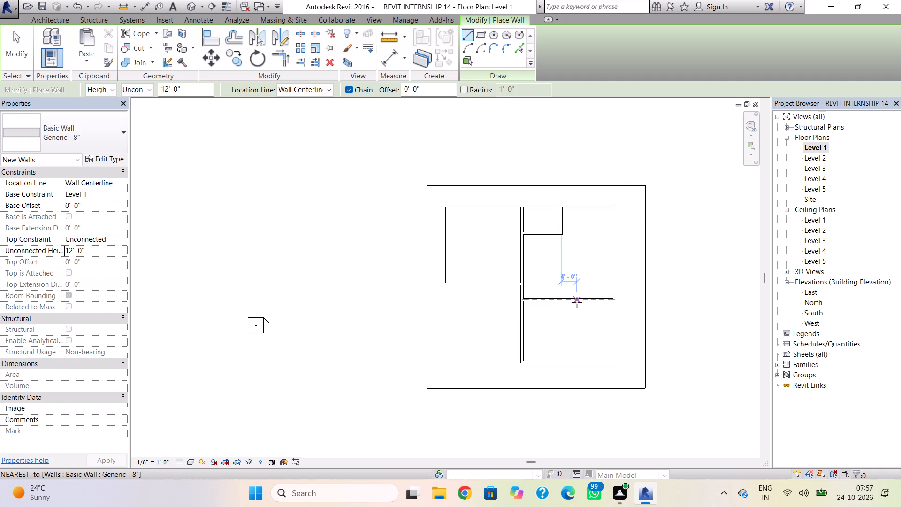
{"action": "key", "text": "Escape"}
{"action": "left_click", "coordinate": [563, 299]}
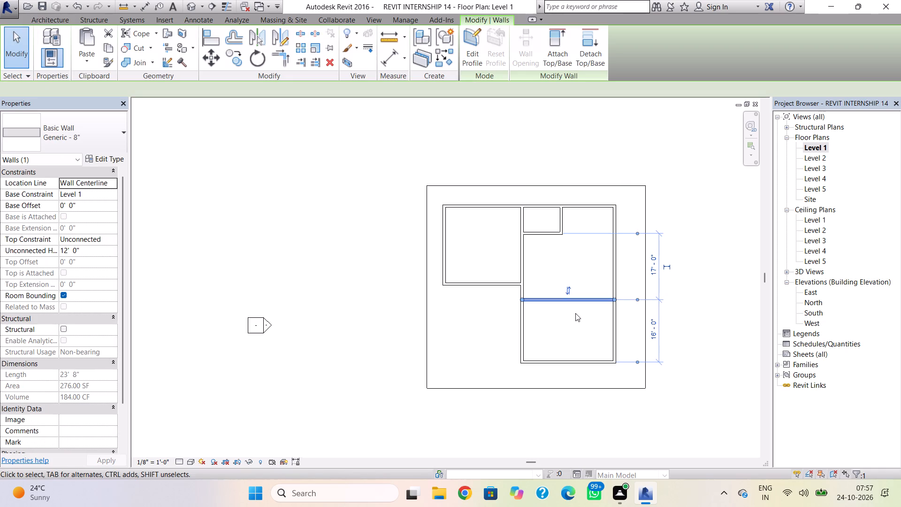
{"action": "key", "text": "Up"}
{"action": "key", "text": "Up"}
{"action": "key", "text": "Up"}
{"action": "key", "text": "Up"}
{"action": "key", "text": "Up"}
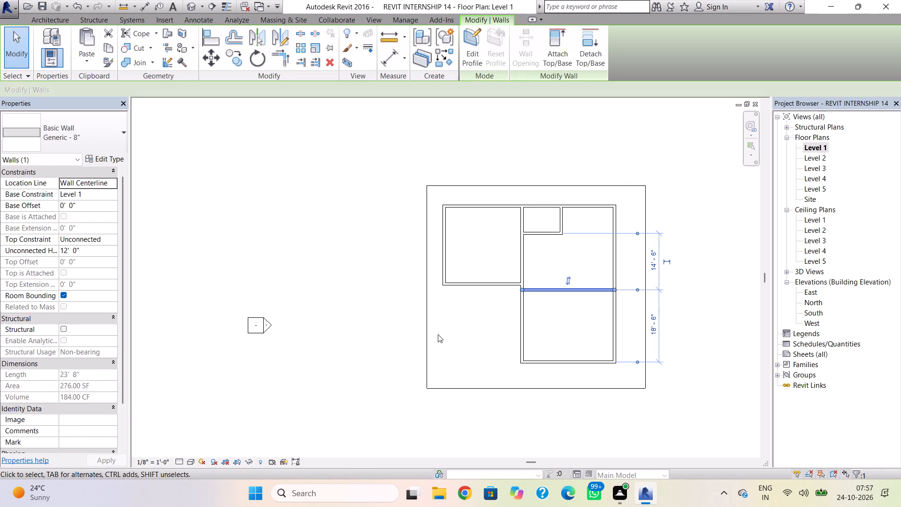
{"action": "key", "text": "Escape"}
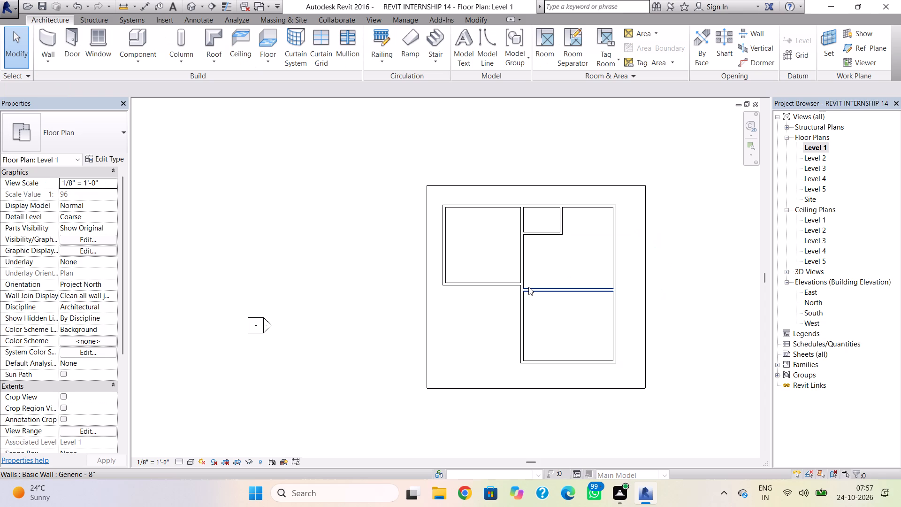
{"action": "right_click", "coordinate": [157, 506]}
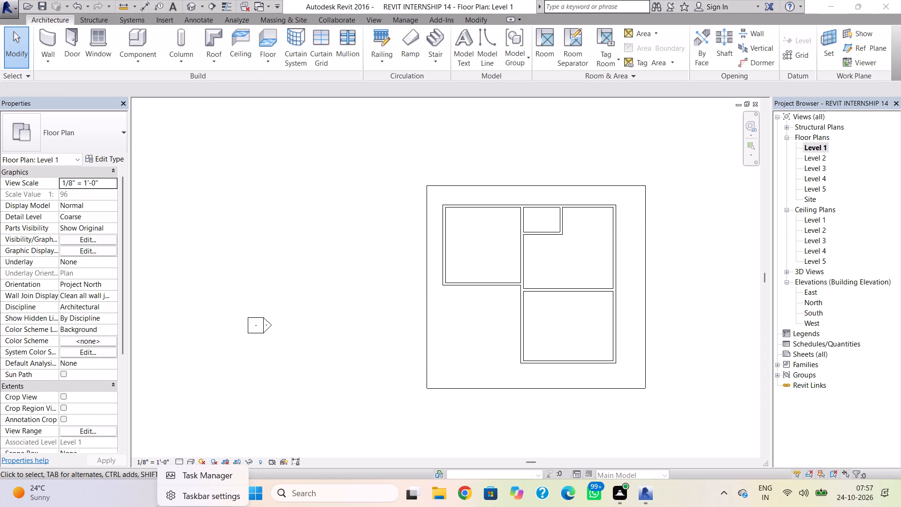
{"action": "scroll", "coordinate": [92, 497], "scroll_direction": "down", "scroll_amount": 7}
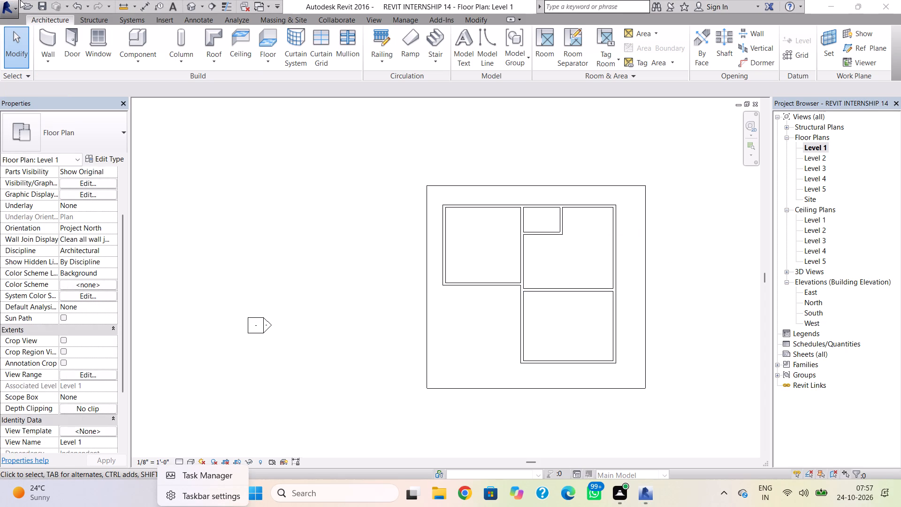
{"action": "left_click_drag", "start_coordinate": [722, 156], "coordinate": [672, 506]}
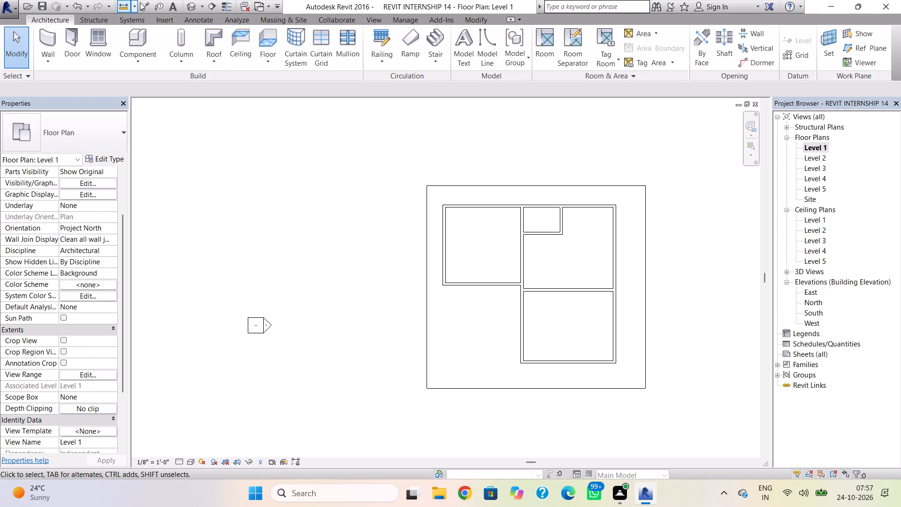
Examine the stacked storeys from the northwest in the 3D view and select the middle storey's north exterior wall.
{"action": "left_click", "coordinate": [195, 2]}
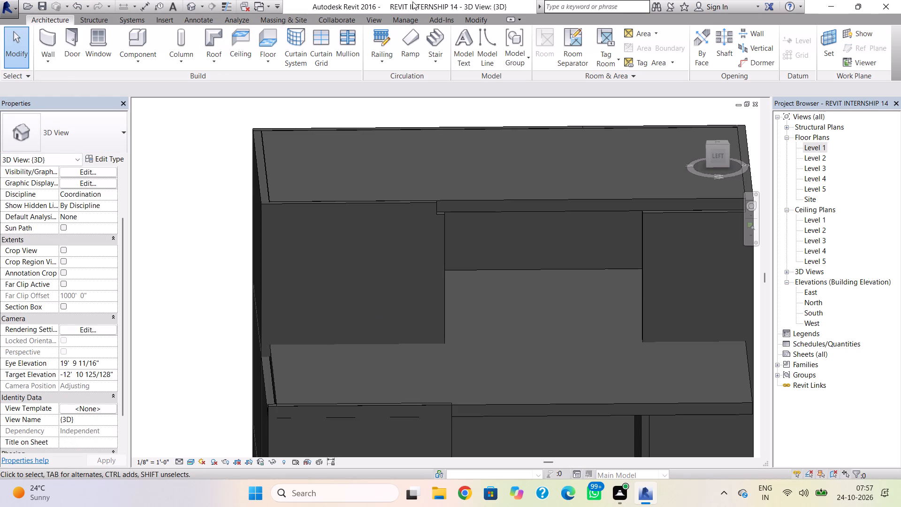
{"action": "scroll", "coordinate": [527, 128], "scroll_direction": "down", "scroll_amount": 2}
{"action": "scroll", "coordinate": [528, 305], "scroll_direction": "down", "scroll_amount": 4}
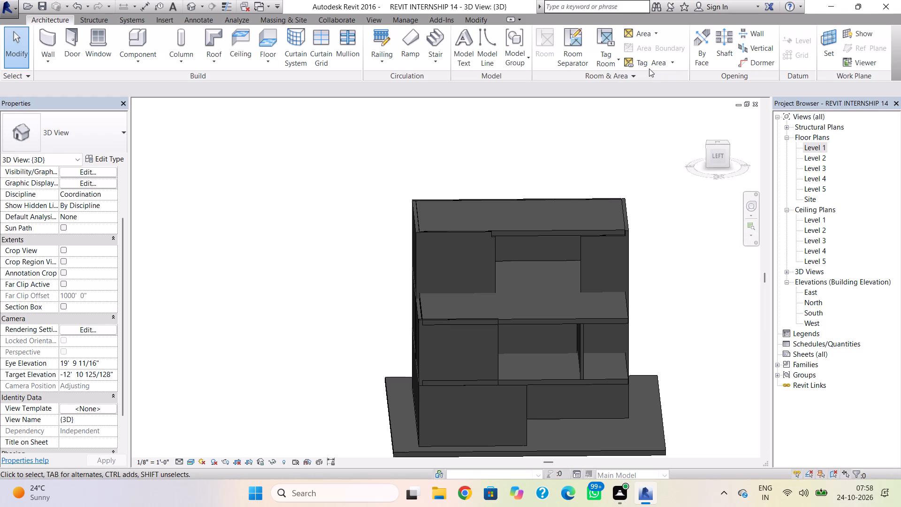
{"action": "scroll", "coordinate": [572, 169], "scroll_direction": "down", "scroll_amount": 2}
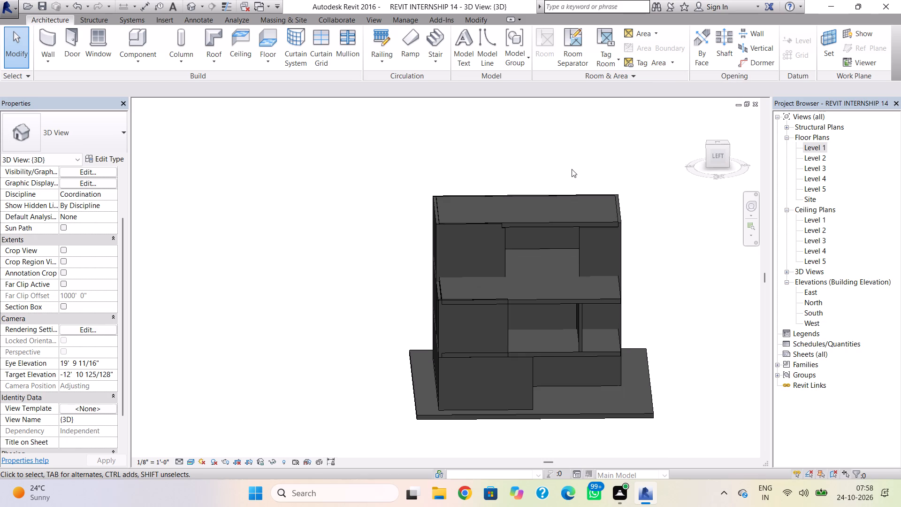
{"action": "scroll", "coordinate": [547, 217], "scroll_direction": "up", "scroll_amount": 1}
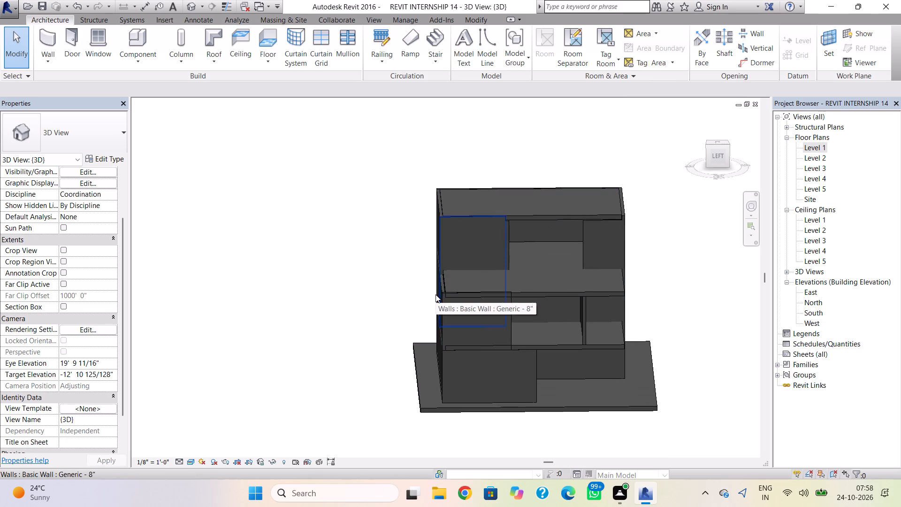
{"action": "right_click_drag", "start_coordinate": [435, 294], "coordinate": [489, 311], "text": "shift"}
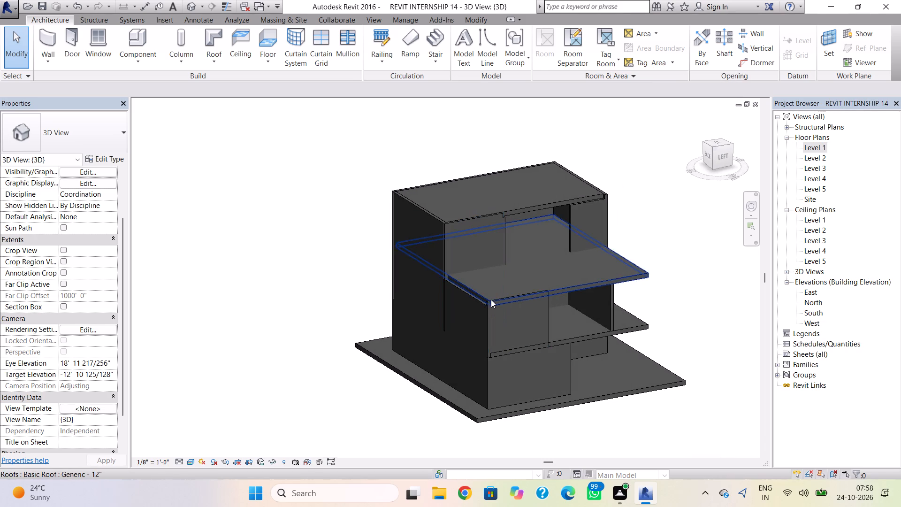
{"action": "scroll", "coordinate": [490, 299], "scroll_direction": "up", "scroll_amount": 8}
{"action": "left_click", "coordinate": [439, 297]}
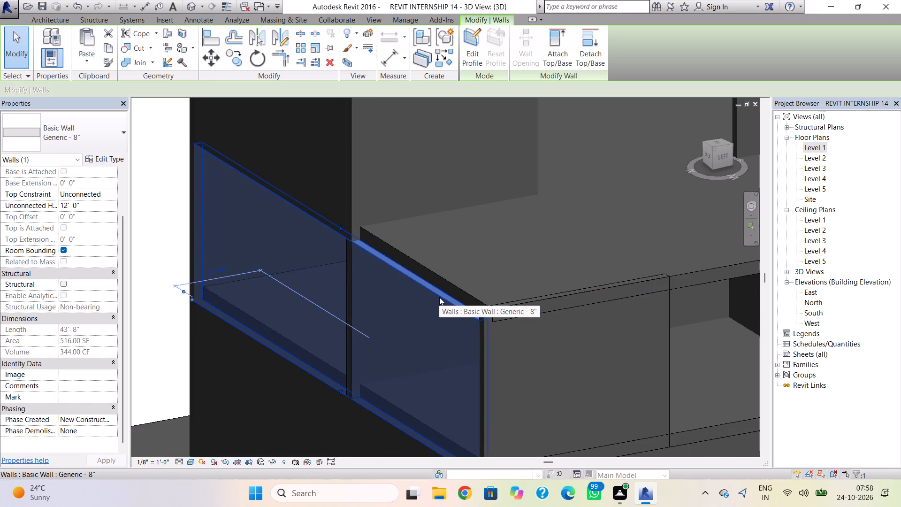
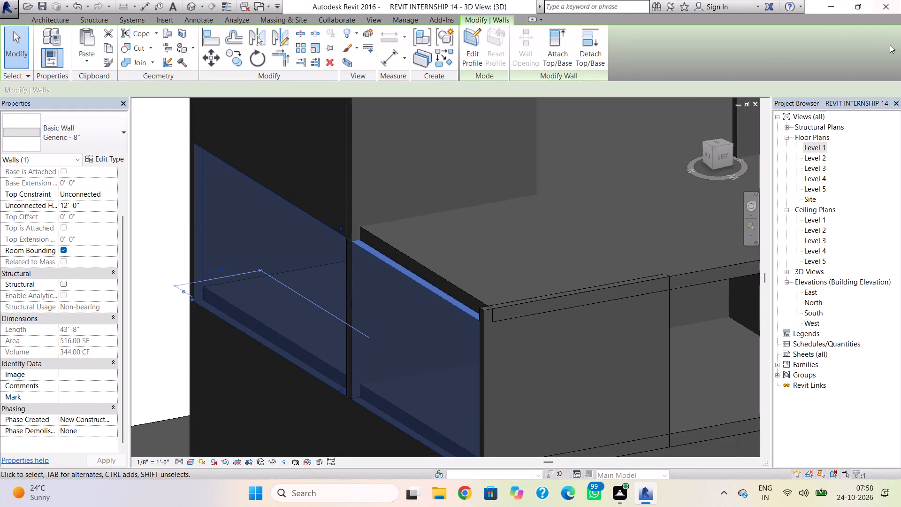
Raise the top of the 43' 8" back wall between the floor slab and roof to about 12' 9", flush with the roof's top.
{"action": "scroll", "coordinate": [361, 259], "scroll_direction": "down", "scroll_amount": 3}
{"action": "middle_click_drag", "start_coordinate": [364, 261], "coordinate": [383, 221]}
{"action": "right_click_drag", "start_coordinate": [376, 221], "coordinate": [377, 221], "text": "shift"}
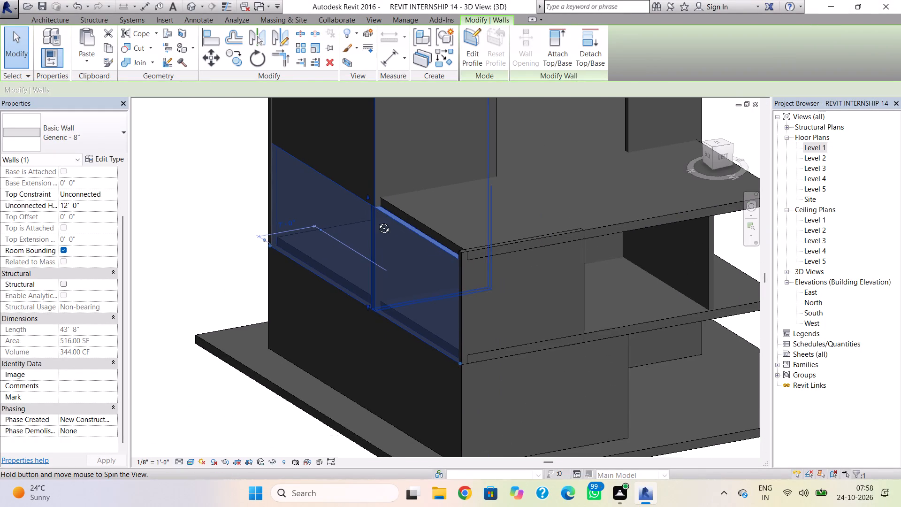
{"action": "right_click_drag", "start_coordinate": [377, 221], "coordinate": [477, 169], "text": "shift"}
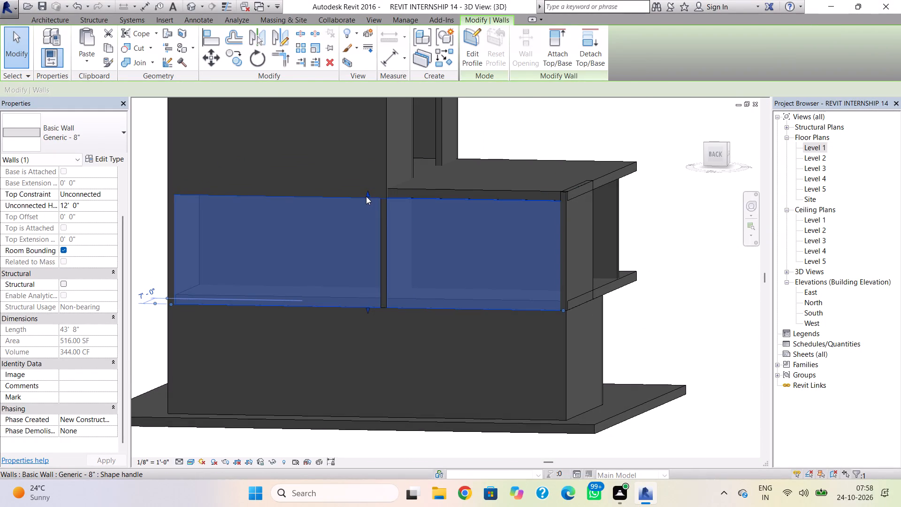
{"action": "left_click", "coordinate": [366, 191]}
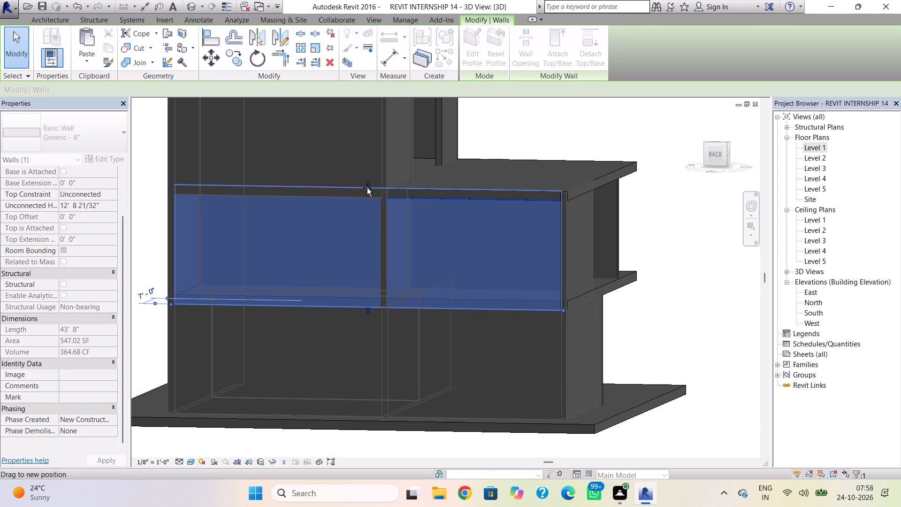
{"action": "left_click", "coordinate": [512, 150]}
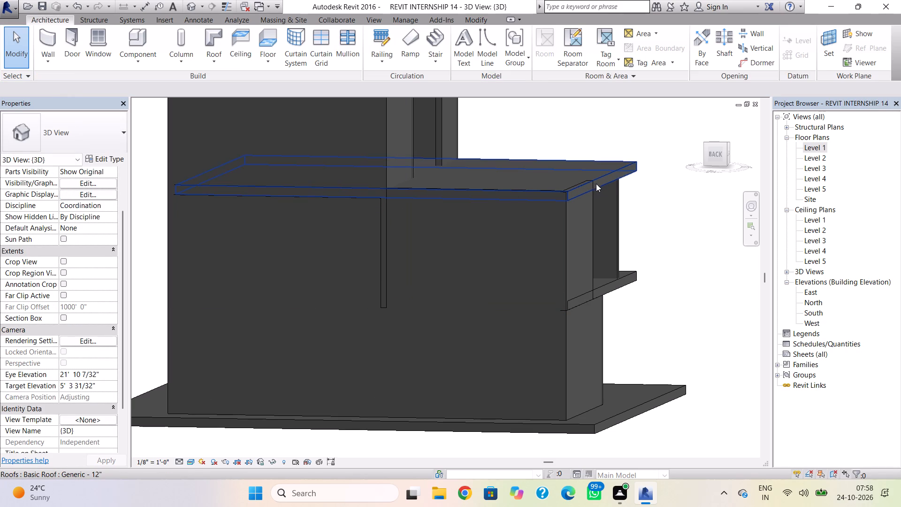
In the Level 2 floor plan, pull the 14' 6" partition wall's upper end back to join the inner face of the exterior wall.
{"action": "left_click", "coordinate": [383, 212]}
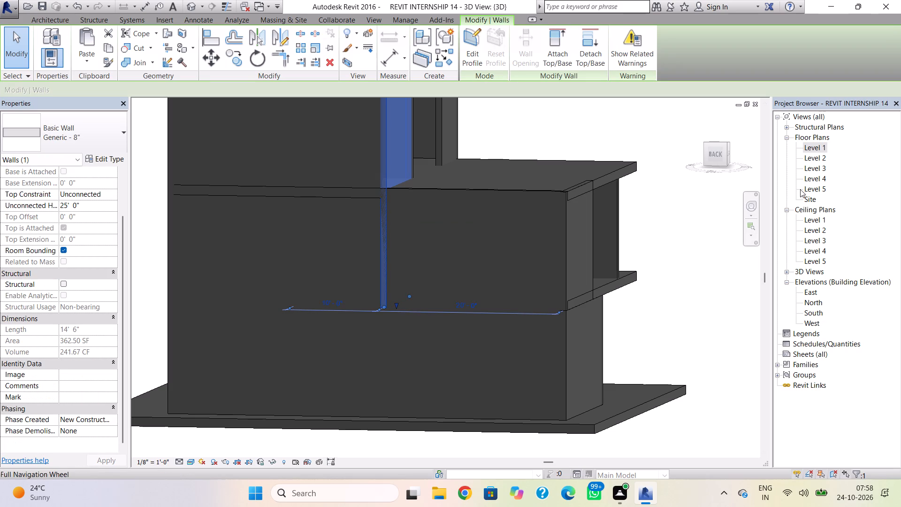
{"action": "double_click", "coordinate": [819, 157]}
{"action": "scroll", "coordinate": [497, 225], "scroll_direction": "up", "scroll_amount": 5}
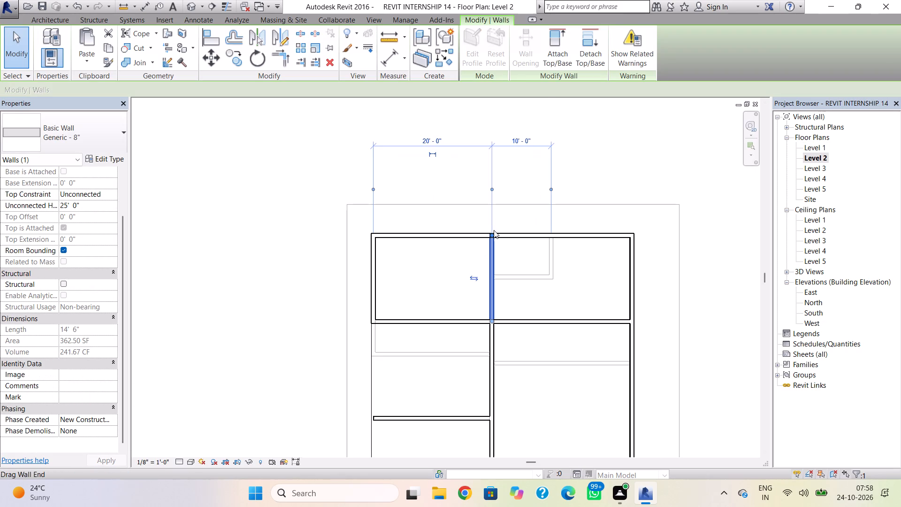
{"action": "scroll", "coordinate": [493, 230], "scroll_direction": "up", "scroll_amount": 12}
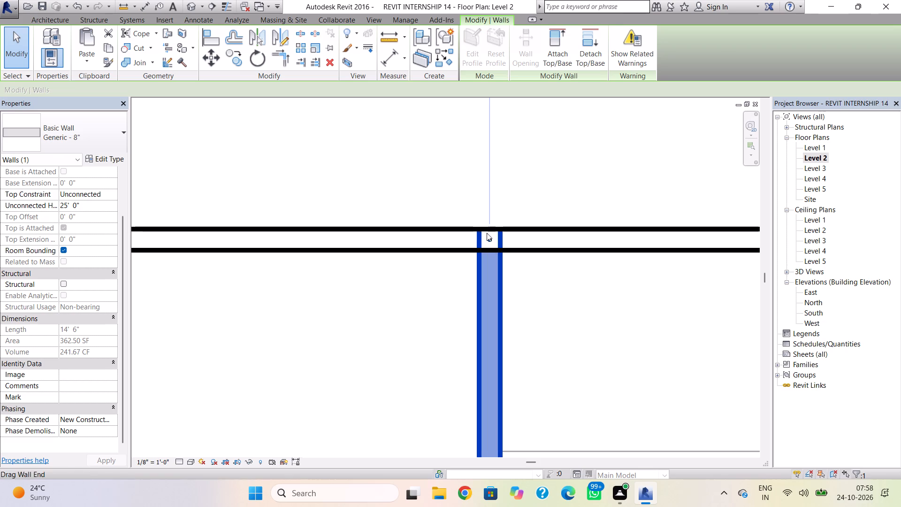
{"action": "left_click_drag", "start_coordinate": [489, 239], "coordinate": [489, 249]}
{"action": "left_click_drag", "start_coordinate": [490, 238], "coordinate": [490, 251]}
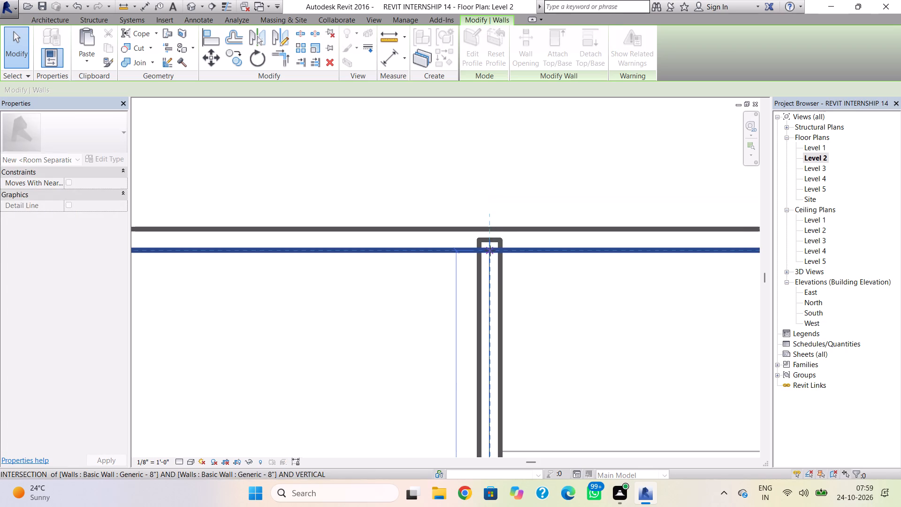
{"action": "left_click", "coordinate": [488, 237]}
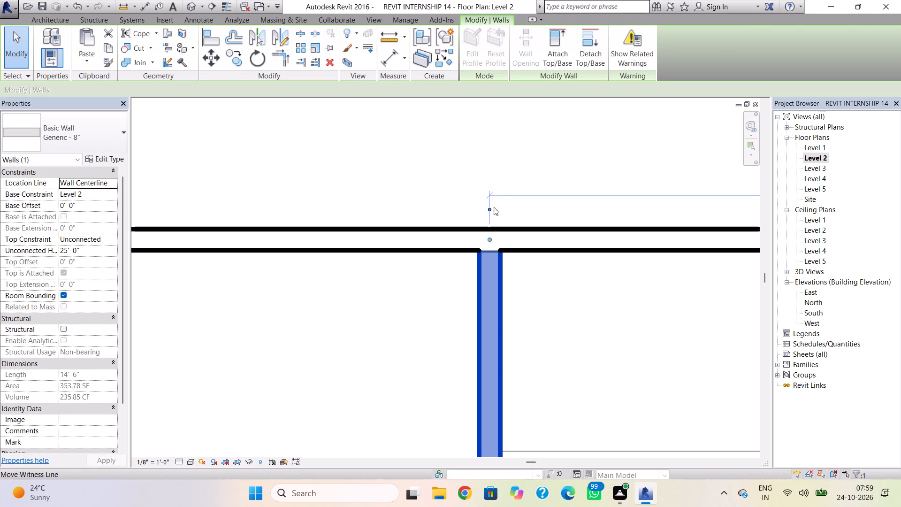
{"action": "left_click", "coordinate": [517, 176]}
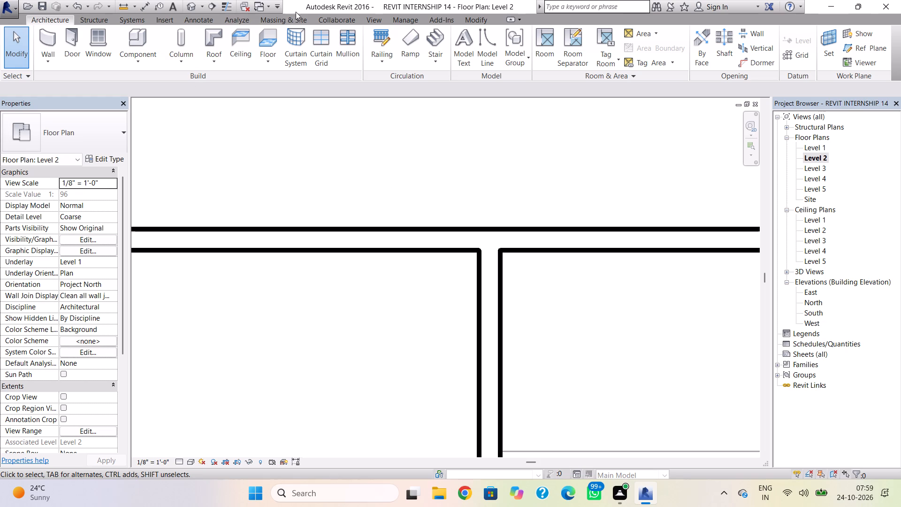
Return to the 3D view and examine the wall joints around the back, left and front sides of the building.
{"action": "left_click", "coordinate": [194, 5]}
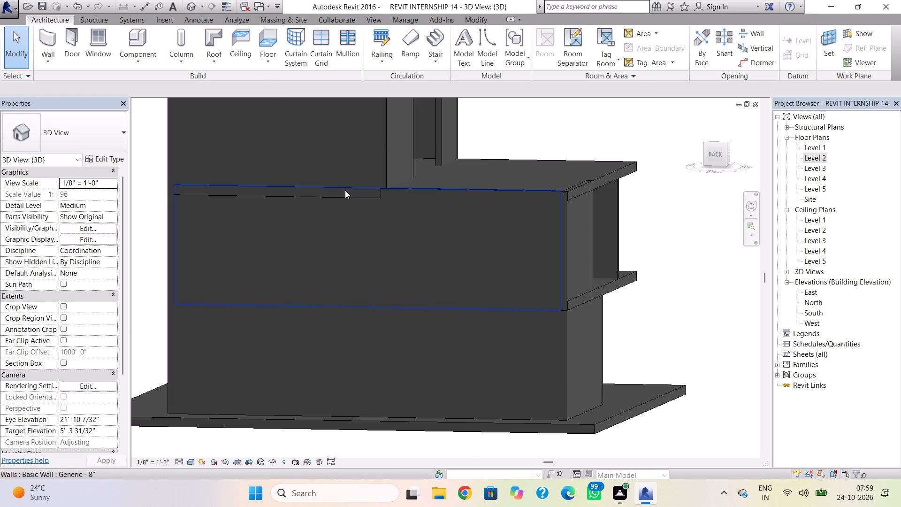
{"action": "left_click", "coordinate": [345, 192]}
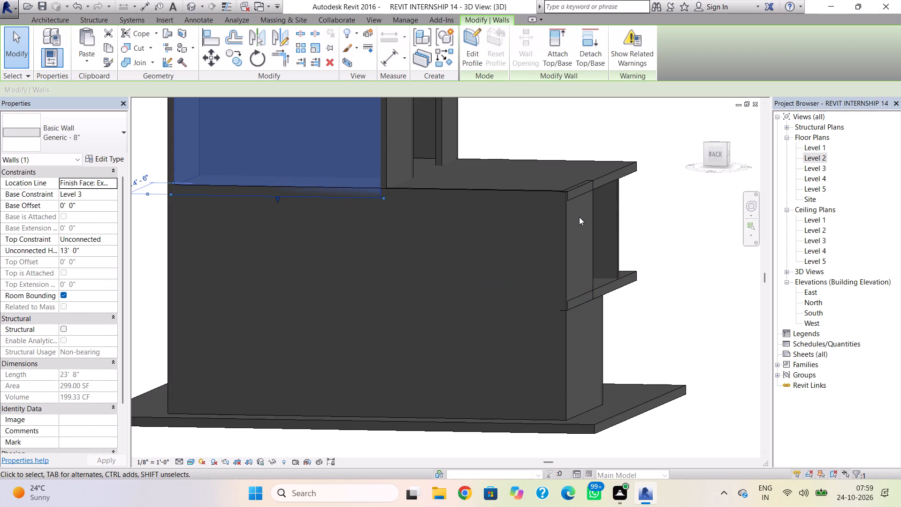
{"action": "right_click_drag", "start_coordinate": [578, 223], "coordinate": [543, 215]}
{"action": "right_click_drag", "start_coordinate": [642, 203], "coordinate": [587, 198], "text": "shift"}
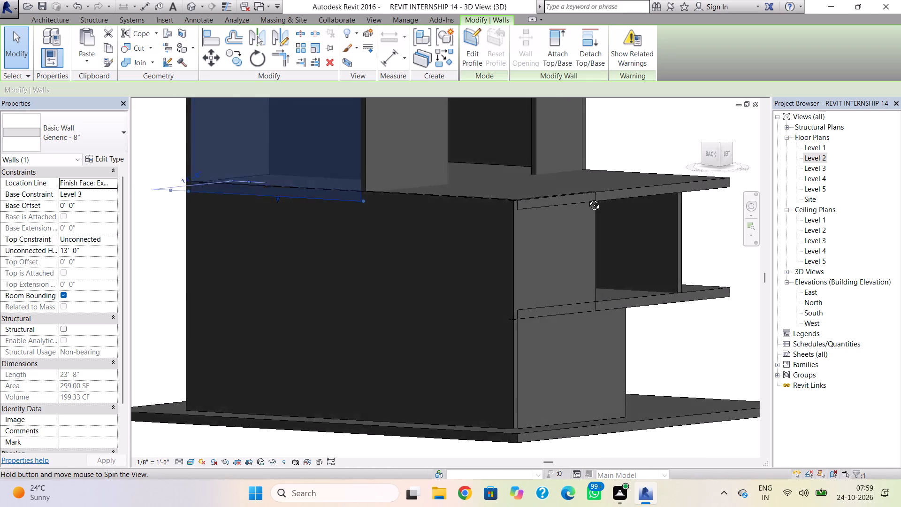
{"action": "right_click_drag", "start_coordinate": [587, 198], "coordinate": [525, 186], "text": "shift"}
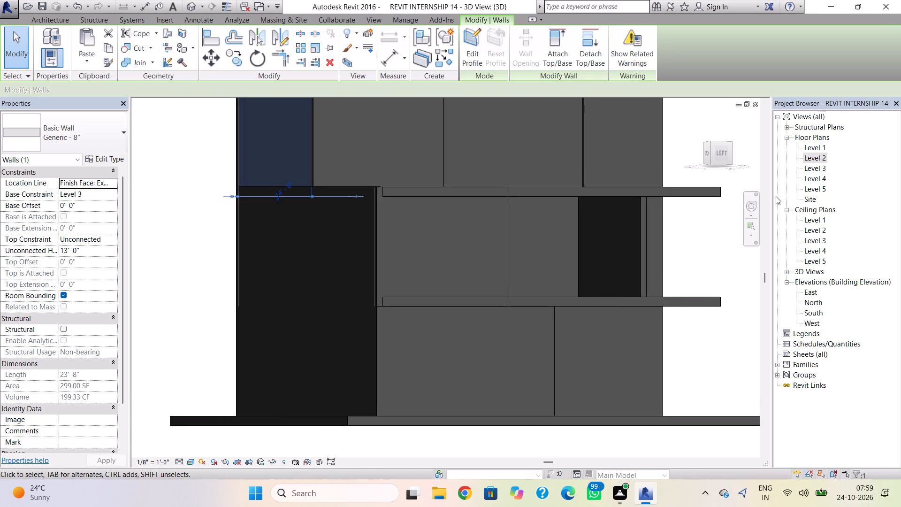
{"action": "right_click_drag", "start_coordinate": [674, 221], "coordinate": [620, 222], "text": "shift"}
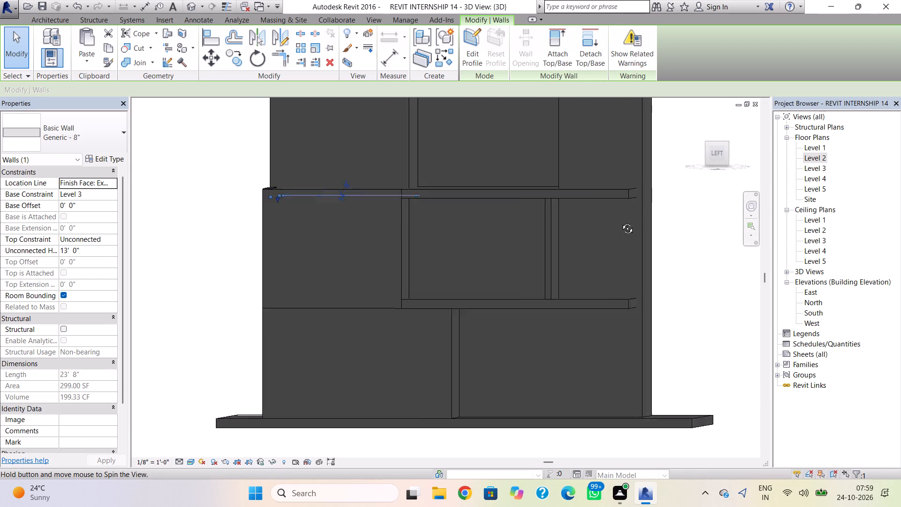
{"action": "right_click_drag", "start_coordinate": [620, 222], "coordinate": [534, 226], "text": "shift"}
{"action": "right_click_drag", "start_coordinate": [525, 226], "coordinate": [395, 238]}
{"action": "right_click_drag", "start_coordinate": [542, 217], "coordinate": [423, 227], "text": "shift"}
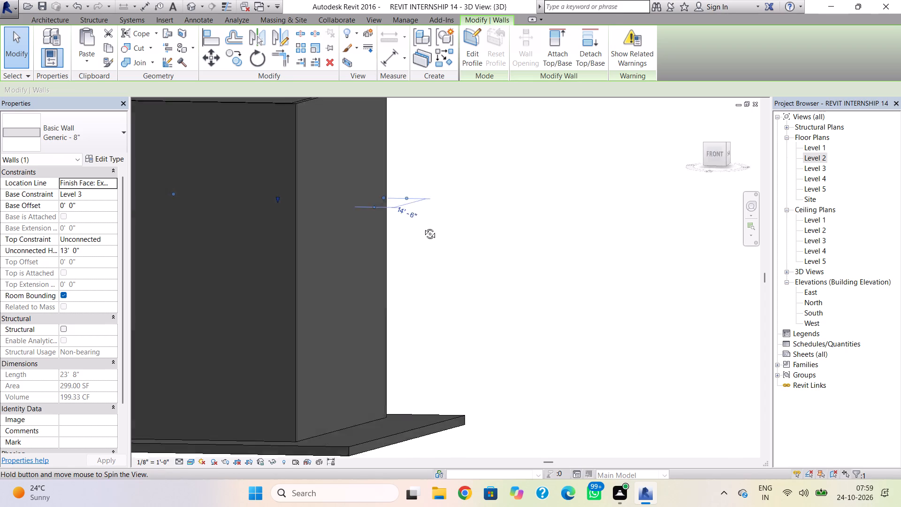
{"action": "right_click_drag", "start_coordinate": [423, 227], "coordinate": [404, 226], "text": "shift"}
{"action": "scroll", "coordinate": [402, 220], "scroll_direction": "down", "scroll_amount": 3}
{"action": "middle_click_drag", "start_coordinate": [422, 217], "coordinate": [603, 198]}
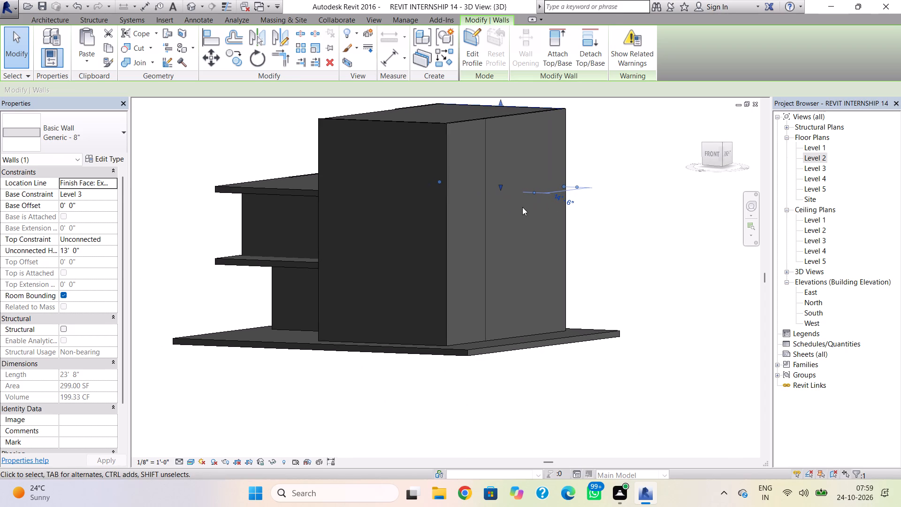
{"action": "scroll", "coordinate": [522, 207], "scroll_direction": "up", "scroll_amount": 1}
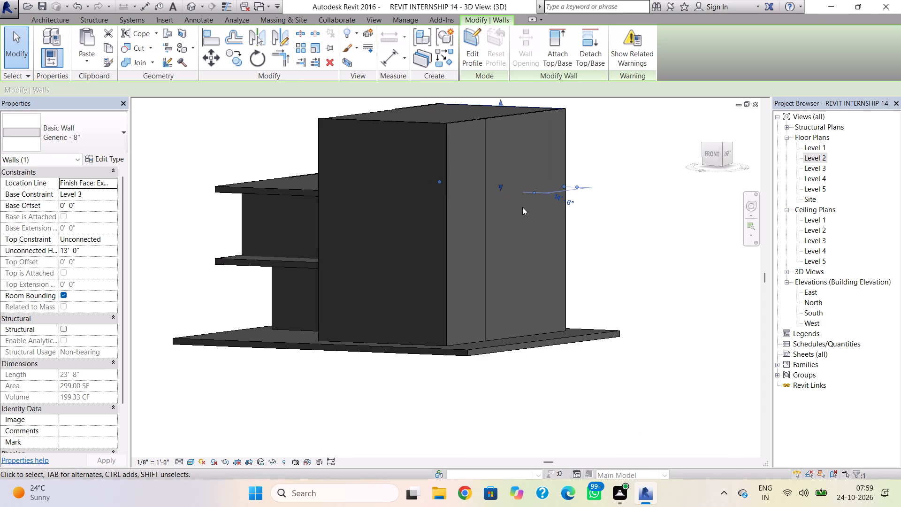
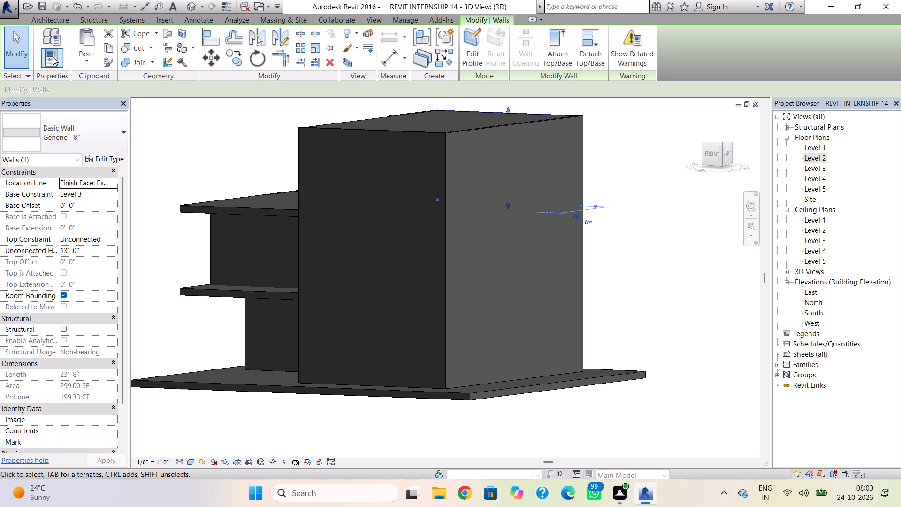
Start a new in-place model component in the Walls family category.
{"action": "left_click", "coordinate": [61, 15]}
{"action": "left_click", "coordinate": [61, 19]}
{"action": "left_click", "coordinate": [132, 59]}
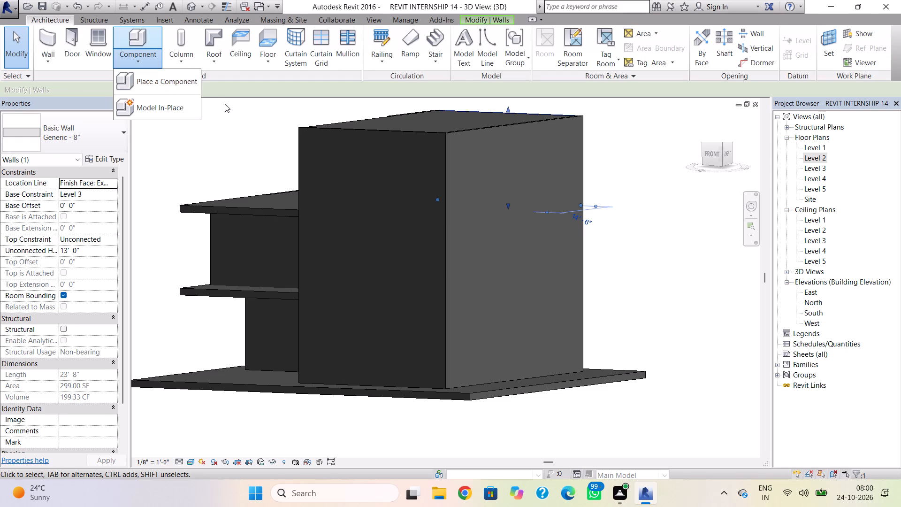
{"action": "left_click", "coordinate": [177, 112]}
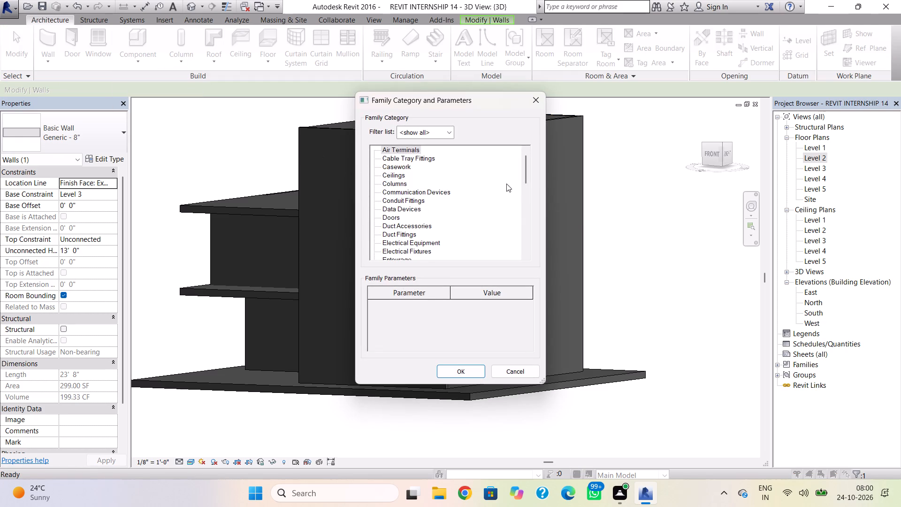
{"action": "left_click_drag", "start_coordinate": [526, 176], "coordinate": [535, 249]}
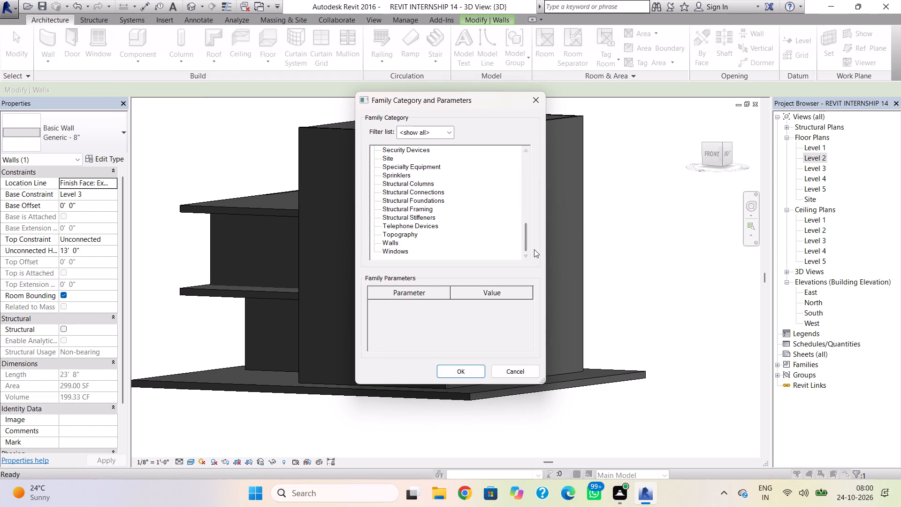
{"action": "left_click", "coordinate": [389, 241]}
{"action": "left_click", "coordinate": [461, 375]}
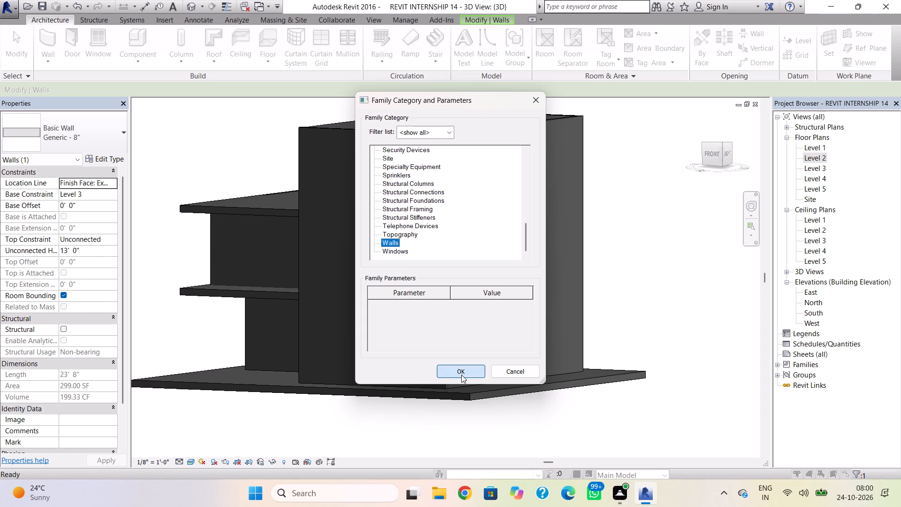
{"action": "left_click", "coordinate": [451, 268]}
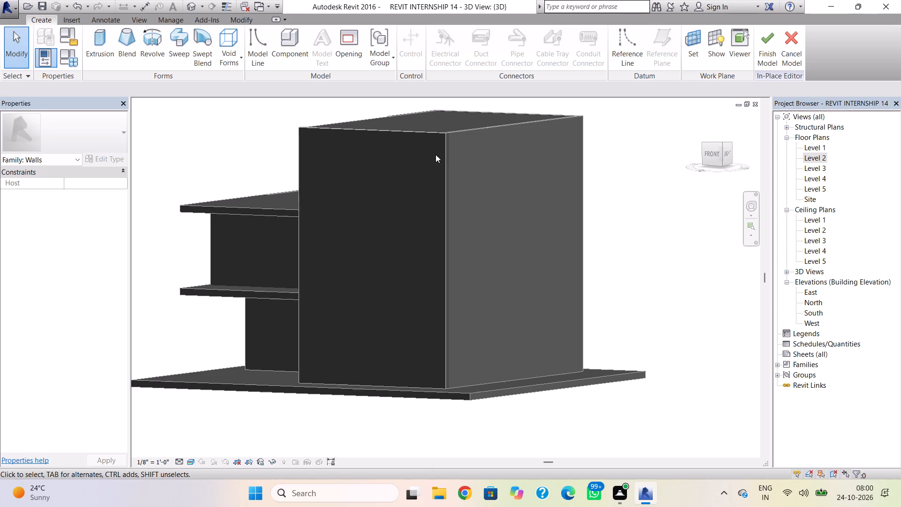
Set the work plane by picking the front face of the tall block's wall.
{"action": "left_click", "coordinate": [696, 51]}
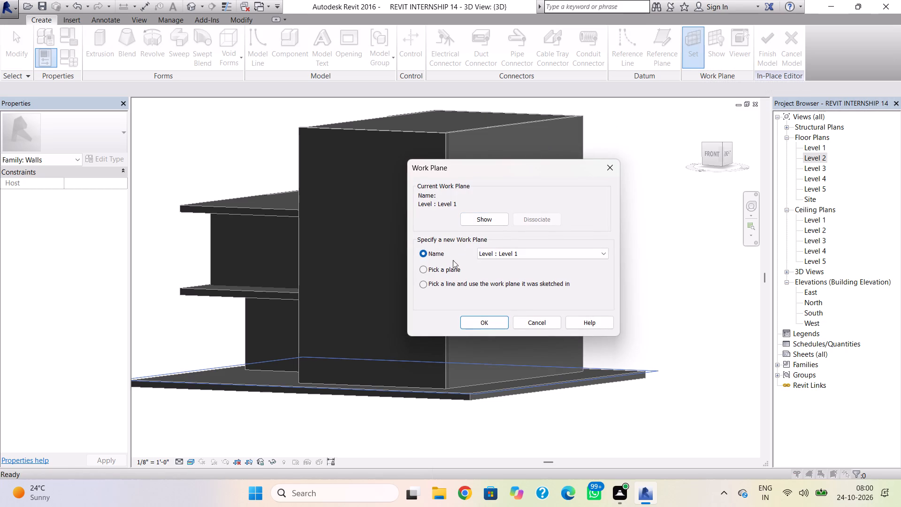
{"action": "left_click", "coordinate": [420, 269]}
{"action": "left_click", "coordinate": [490, 322]}
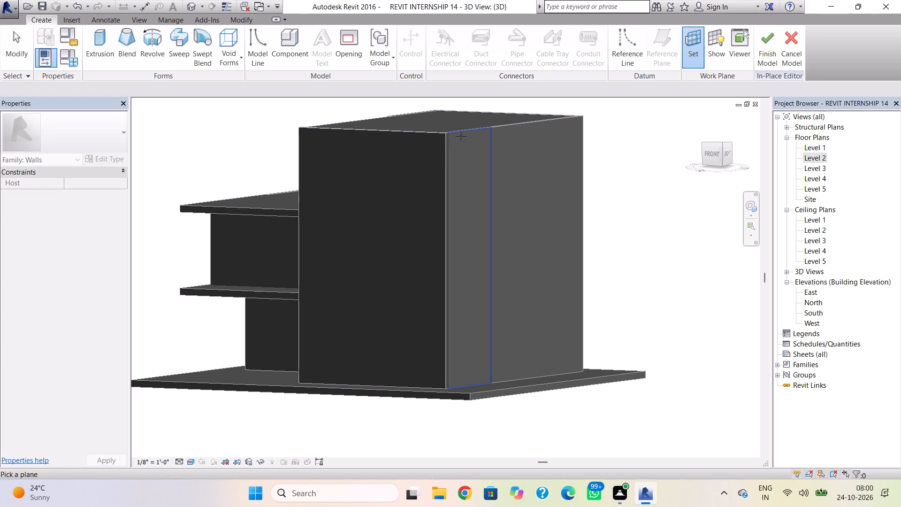
{"action": "left_click", "coordinate": [442, 150]}
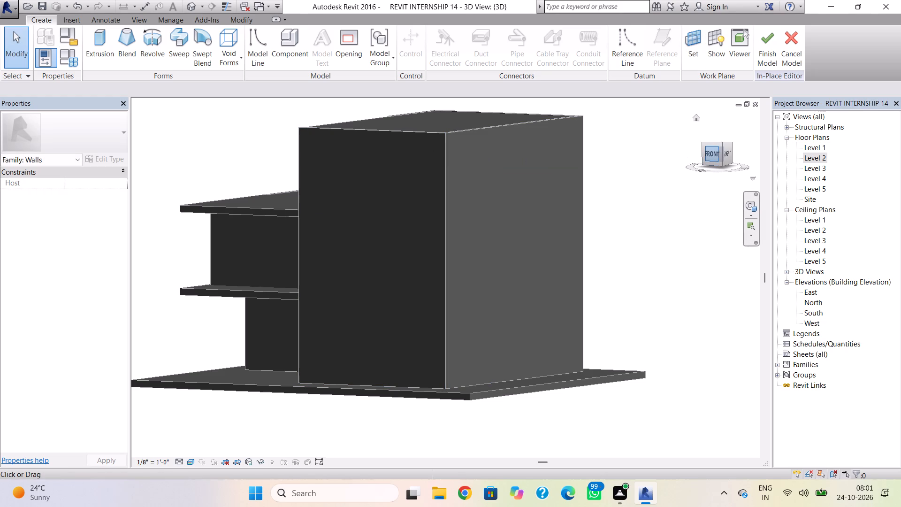
Start an Extrusion and sketch a rectangle about 27' high on the tall block's front face, ending at the wall's right edge.
{"action": "left_click", "coordinate": [707, 156]}
{"action": "left_click", "coordinate": [711, 154]}
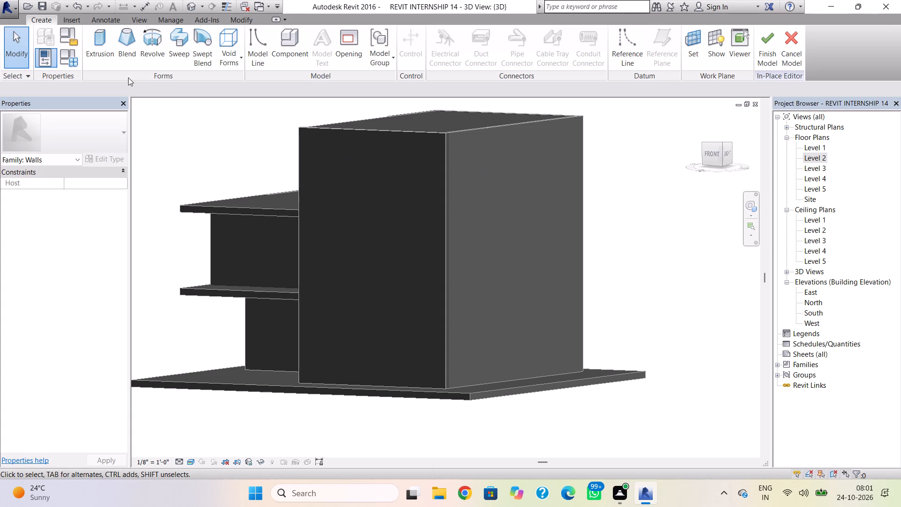
{"action": "left_click", "coordinate": [99, 52]}
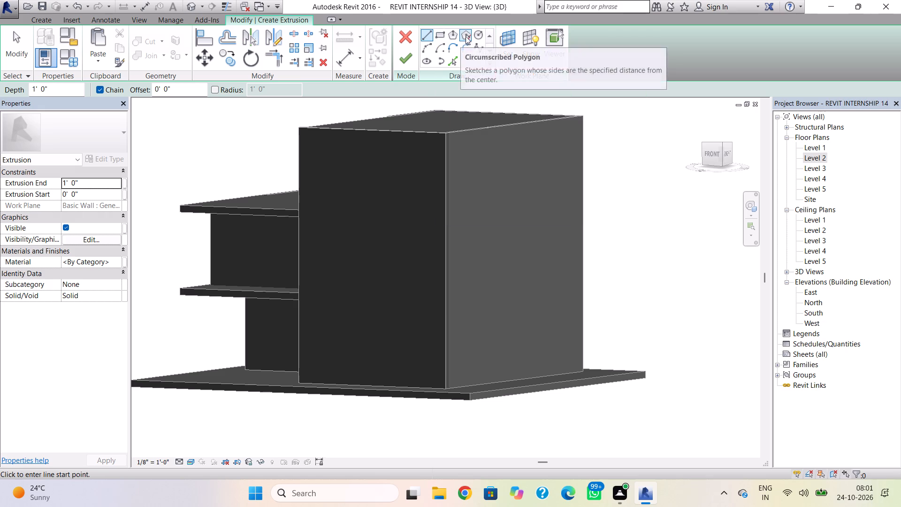
{"action": "left_click", "coordinate": [444, 35]}
{"action": "right_click_drag", "start_coordinate": [446, 223], "coordinate": [473, 215], "text": "shift"}
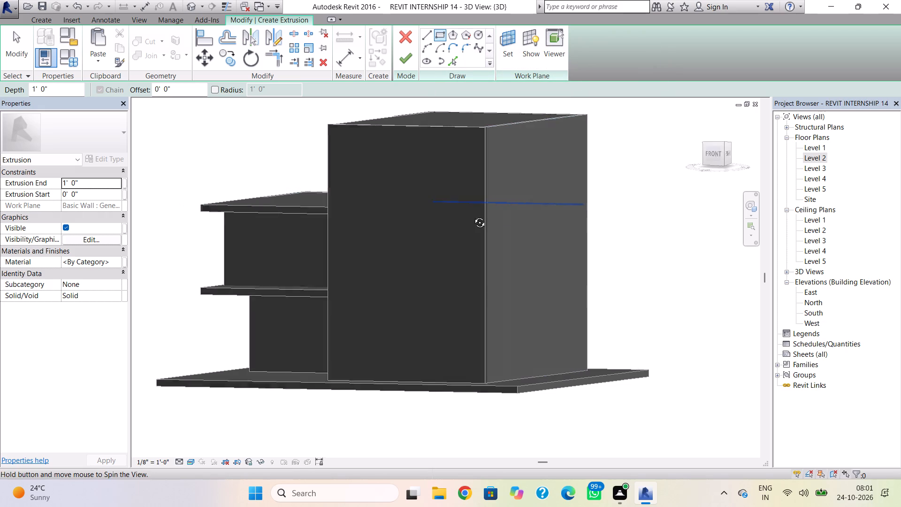
{"action": "right_click_drag", "start_coordinate": [473, 215], "coordinate": [517, 204], "text": "shift"}
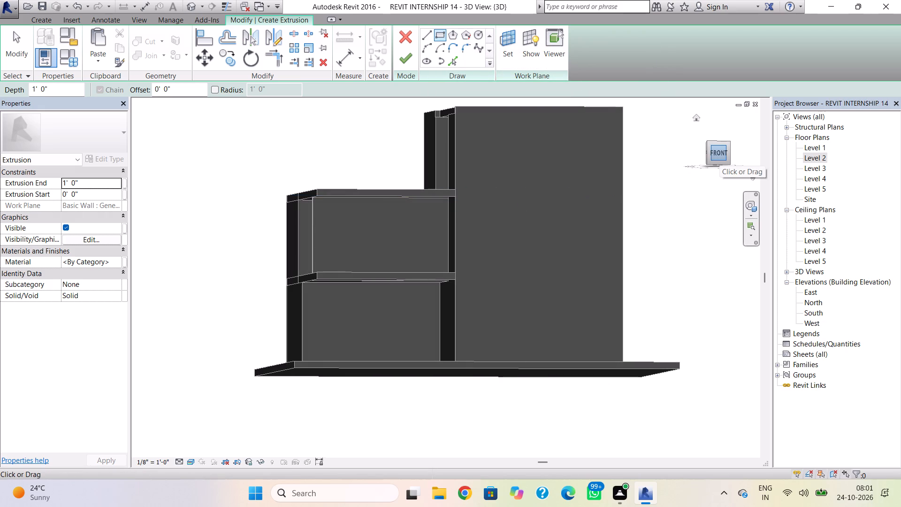
{"action": "left_click", "coordinate": [719, 153]}
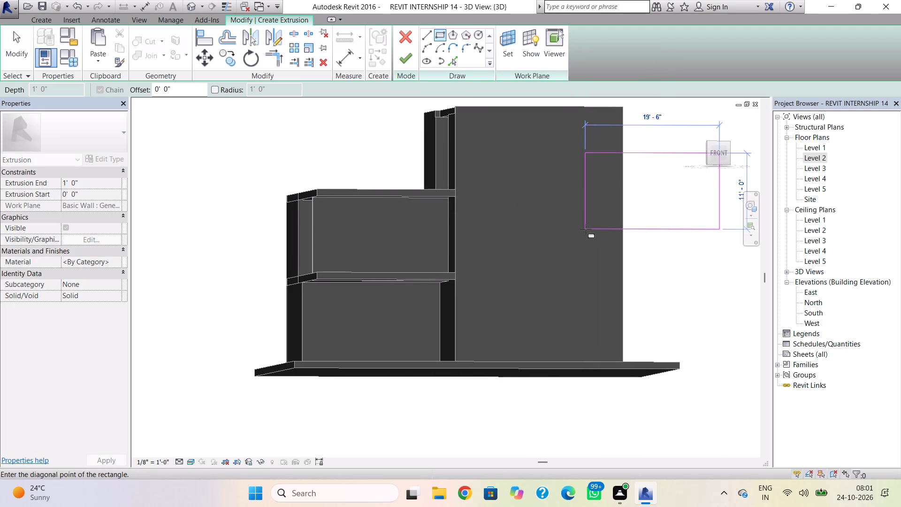
{"action": "key", "text": "Escape"}
{"action": "right_click_drag", "start_coordinate": [589, 225], "coordinate": [571, 228], "text": "shift"}
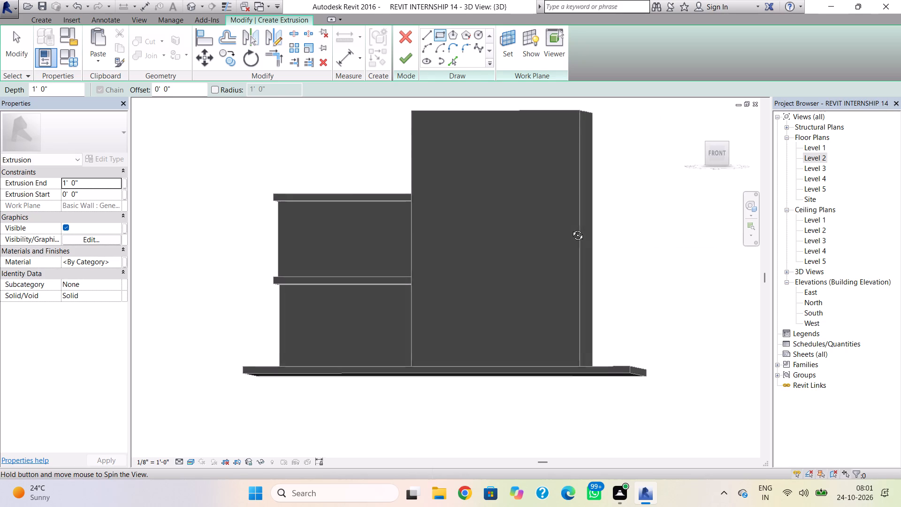
{"action": "right_click_drag", "start_coordinate": [571, 228], "coordinate": [577, 230], "text": "shift"}
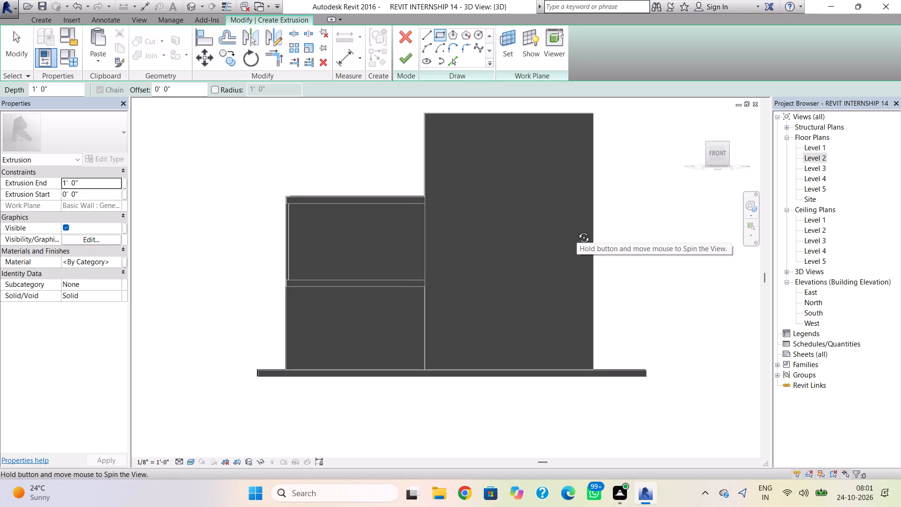
{"action": "right_click_drag", "start_coordinate": [577, 230], "coordinate": [576, 230], "text": "shift"}
{"action": "scroll", "coordinate": [576, 229], "scroll_direction": "up", "scroll_amount": 2}
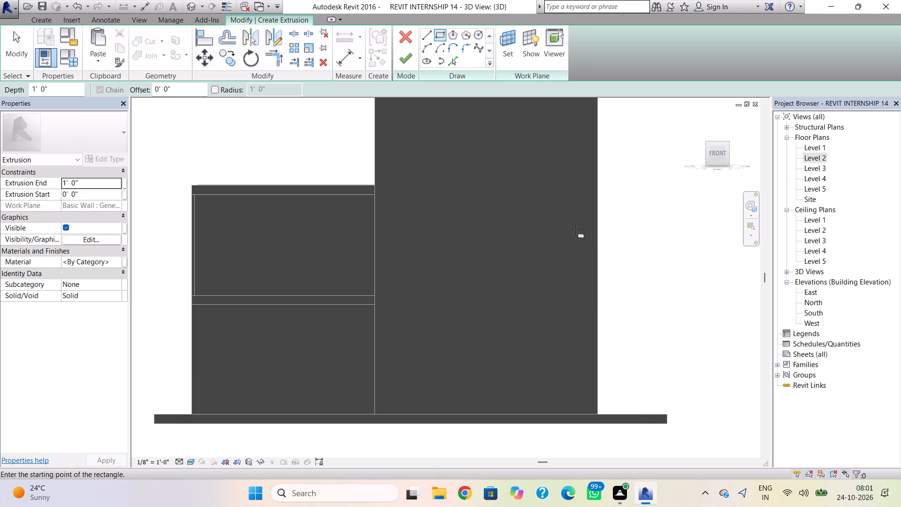
{"action": "middle_click_drag", "start_coordinate": [577, 232], "coordinate": [579, 243]}
{"action": "scroll", "coordinate": [579, 243], "scroll_direction": "down", "scroll_amount": 2}
{"action": "scroll", "coordinate": [579, 243], "scroll_direction": "up", "scroll_amount": 1}
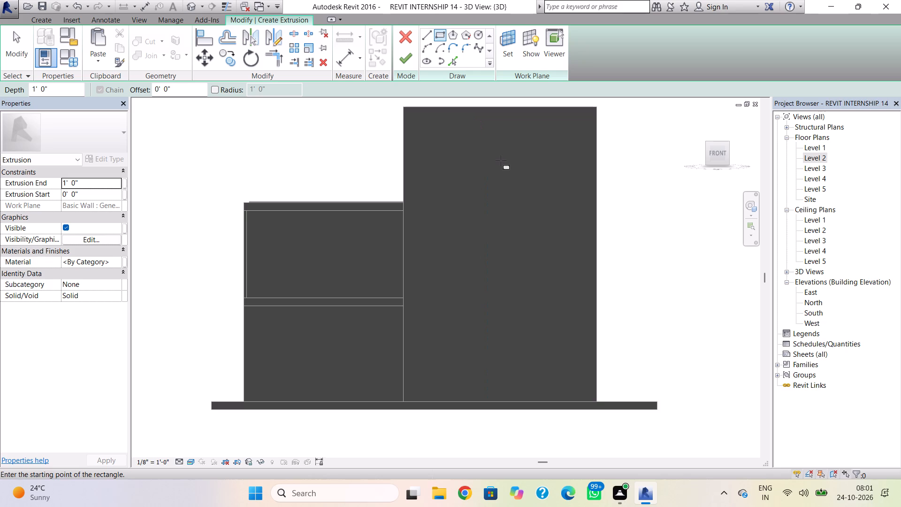
{"action": "left_click", "coordinate": [596, 131]}
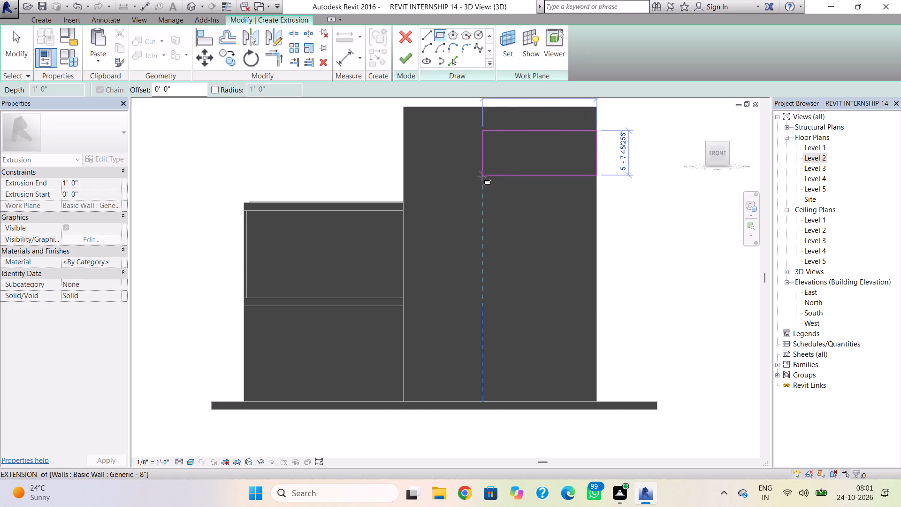
{"action": "left_click", "coordinate": [449, 345]}
{"action": "key", "text": "Escape"}
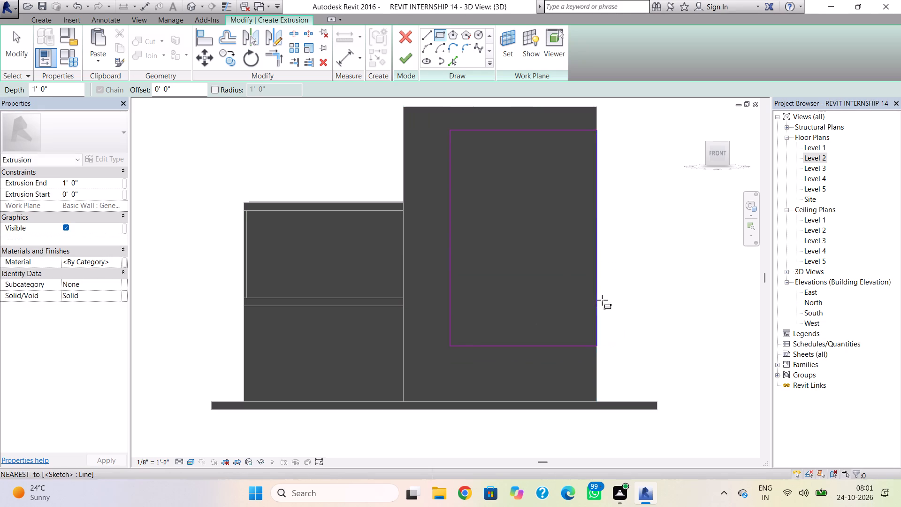
{"action": "key", "text": "Escape"}
Delete the rectangle's vertical sketch line that runs along the front wall's right edge.
{"action": "left_click", "coordinate": [598, 303]}
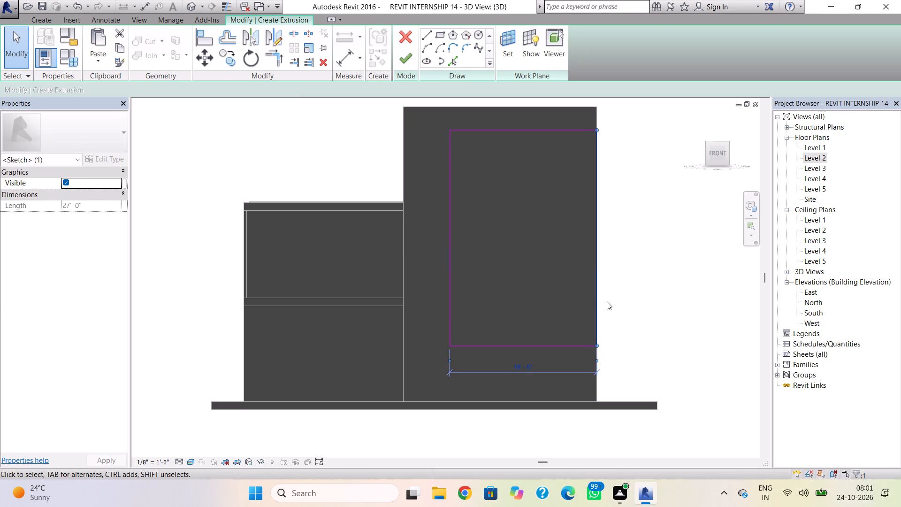
{"action": "key", "text": "Escape"}
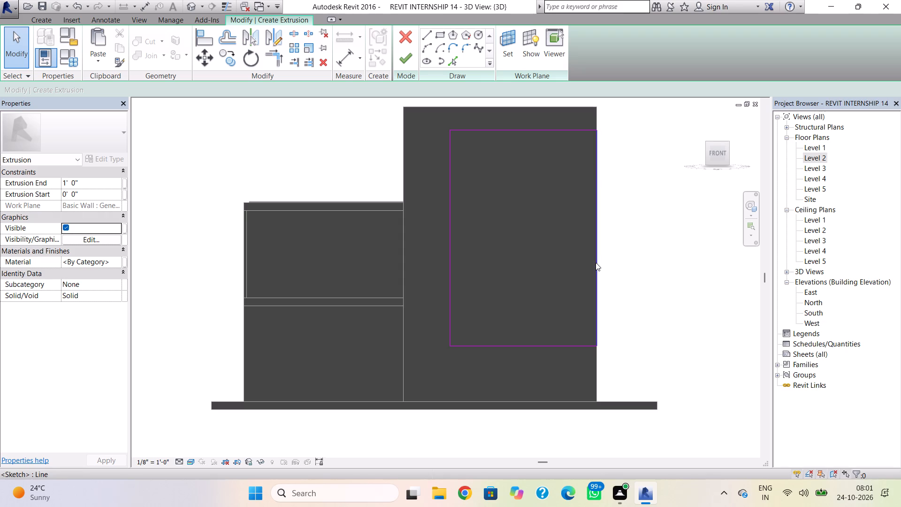
{"action": "right_click_drag", "start_coordinate": [609, 258], "coordinate": [545, 284], "text": "shift"}
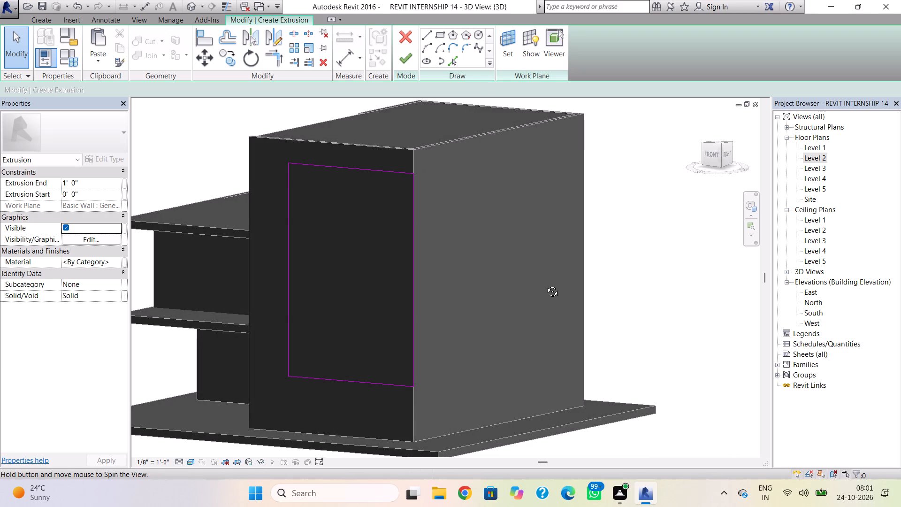
{"action": "right_click_drag", "start_coordinate": [545, 284], "coordinate": [612, 267], "text": "shift"}
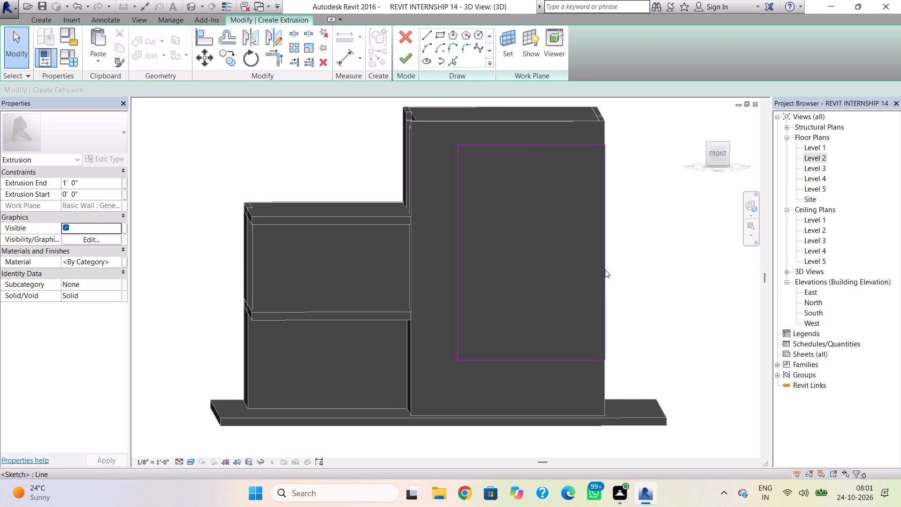
{"action": "left_click", "coordinate": [605, 269]}
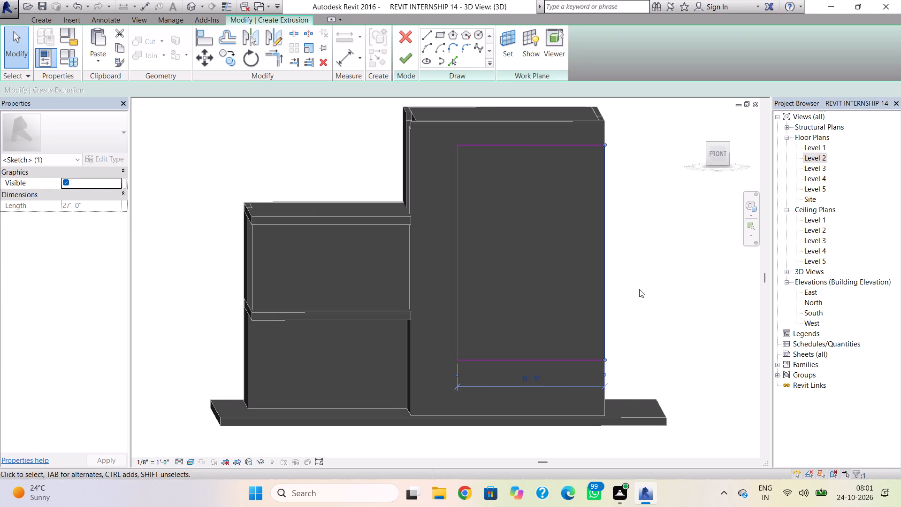
{"action": "key", "text": "Delete"}
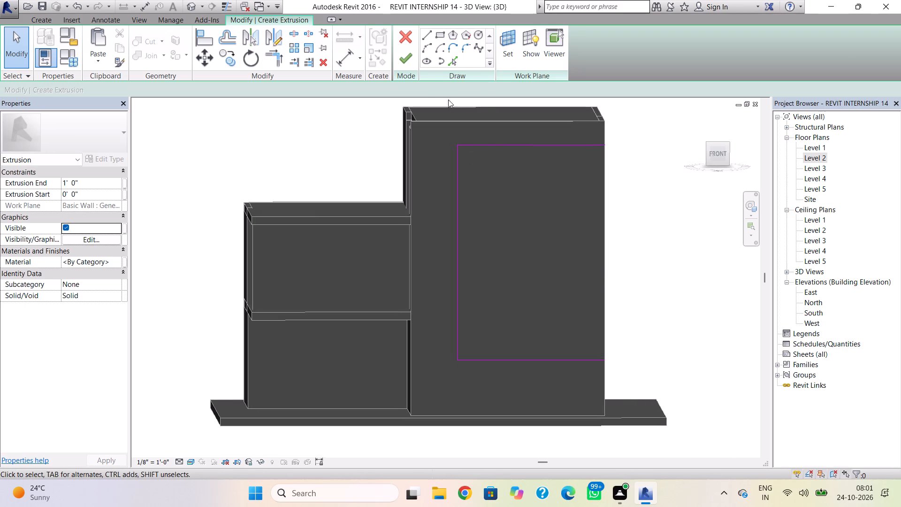
Close the C-shaped profile with inner lines offset 2' at the upper arm and 1'-6" at the lower, ending at the wall edge.
{"action": "left_click", "coordinate": [426, 34]}
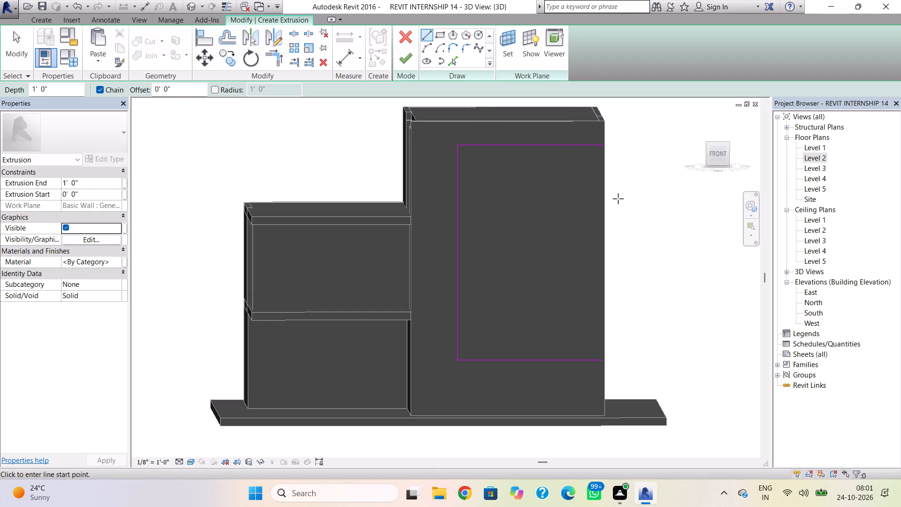
{"action": "right_click_drag", "start_coordinate": [623, 205], "coordinate": [620, 198], "text": "shift"}
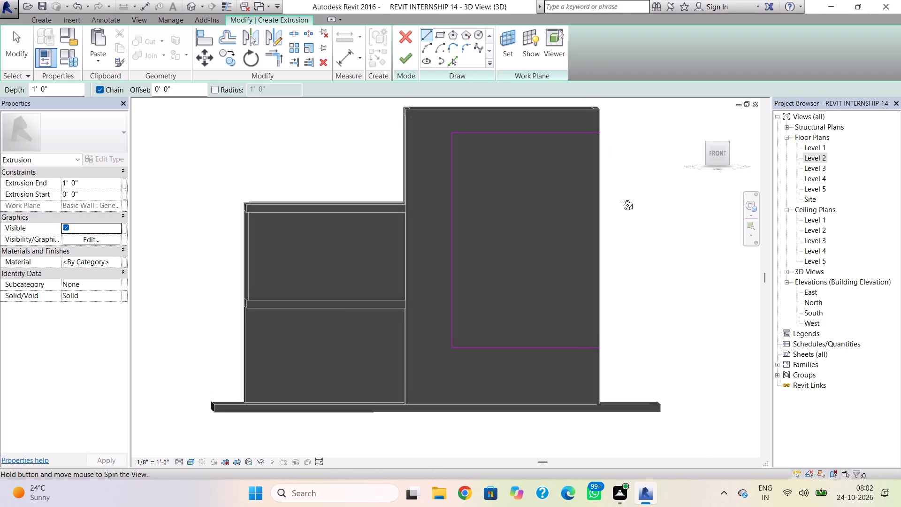
{"action": "right_click_drag", "start_coordinate": [620, 198], "coordinate": [618, 195], "text": "shift"}
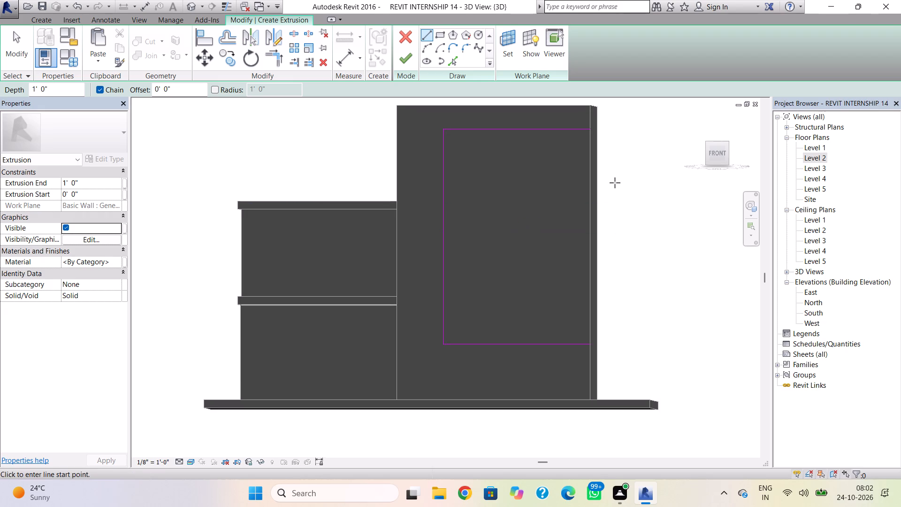
{"action": "right_click", "coordinate": [615, 184], "text": "shift"}
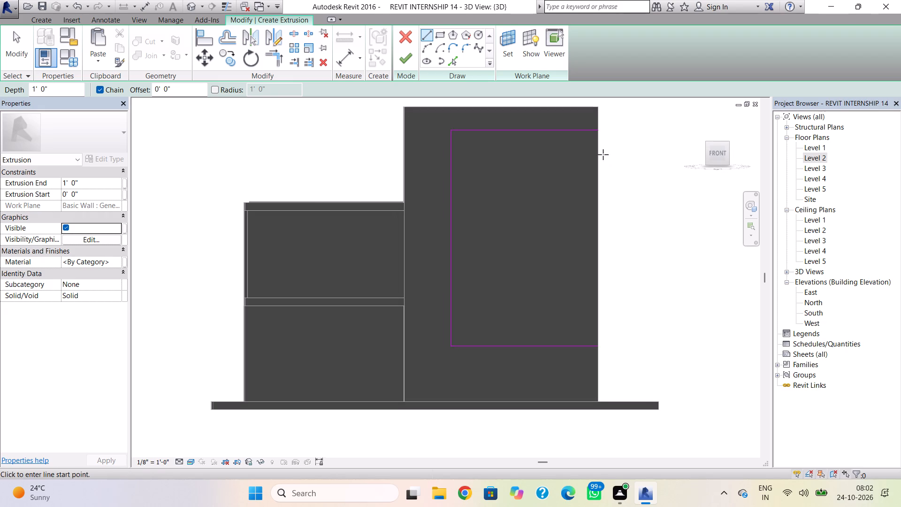
{"action": "left_click", "coordinate": [596, 132]}
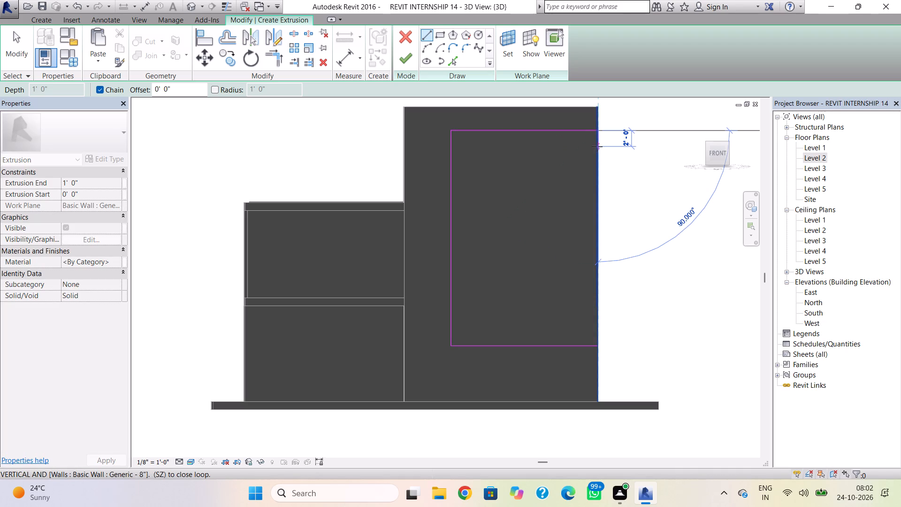
{"action": "left_click", "coordinate": [597, 145]}
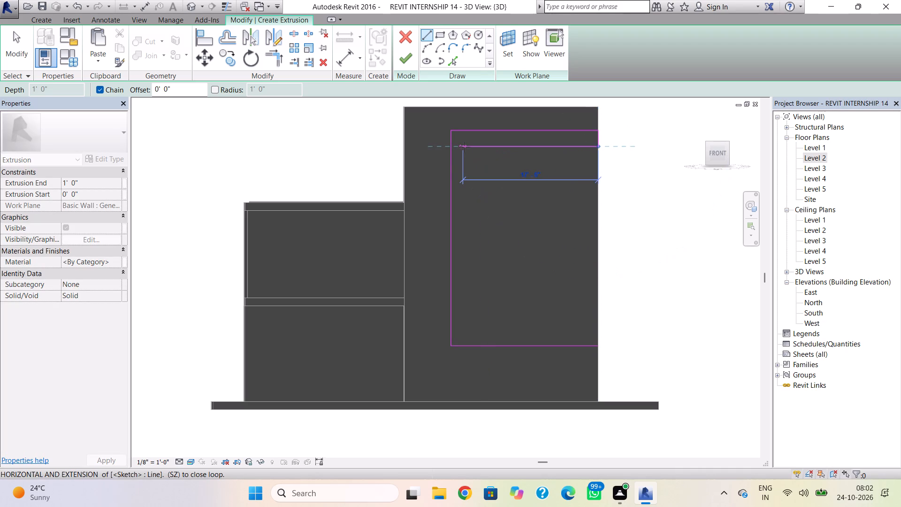
{"action": "left_click", "coordinate": [465, 147]}
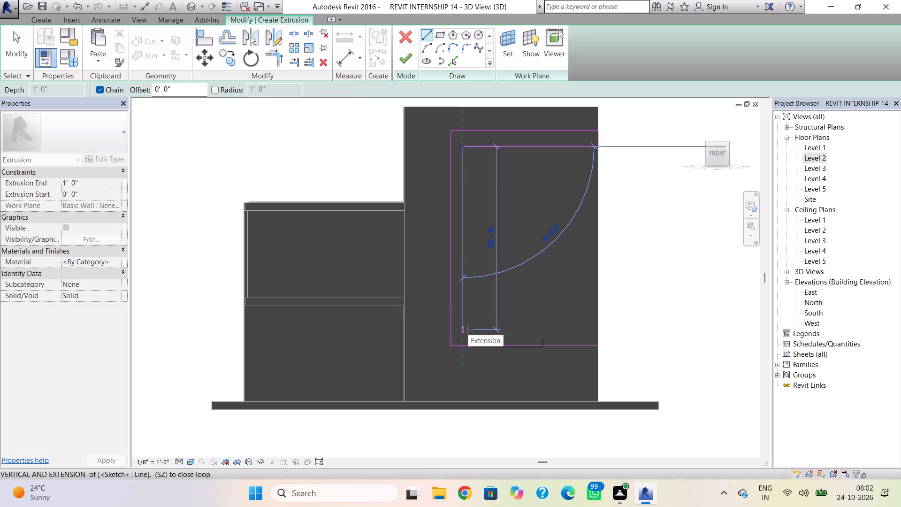
{"action": "left_click", "coordinate": [467, 332]}
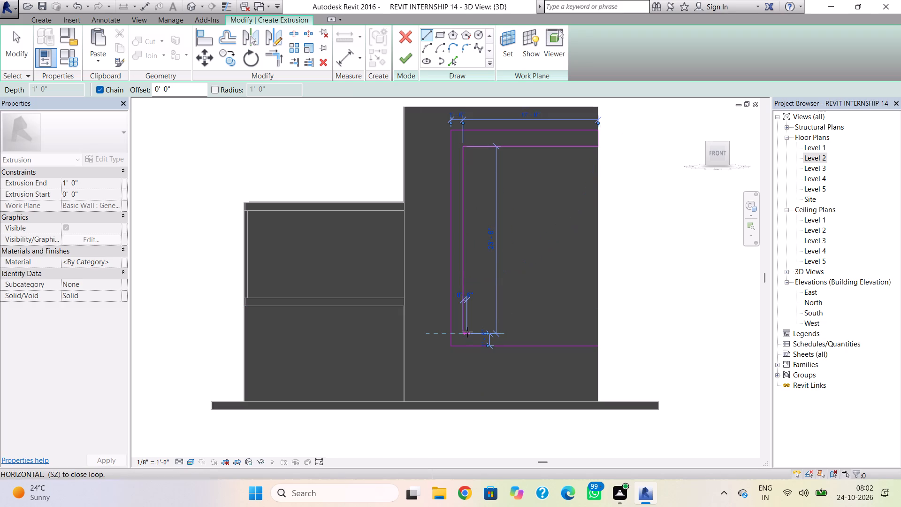
{"action": "left_click", "coordinate": [597, 334]}
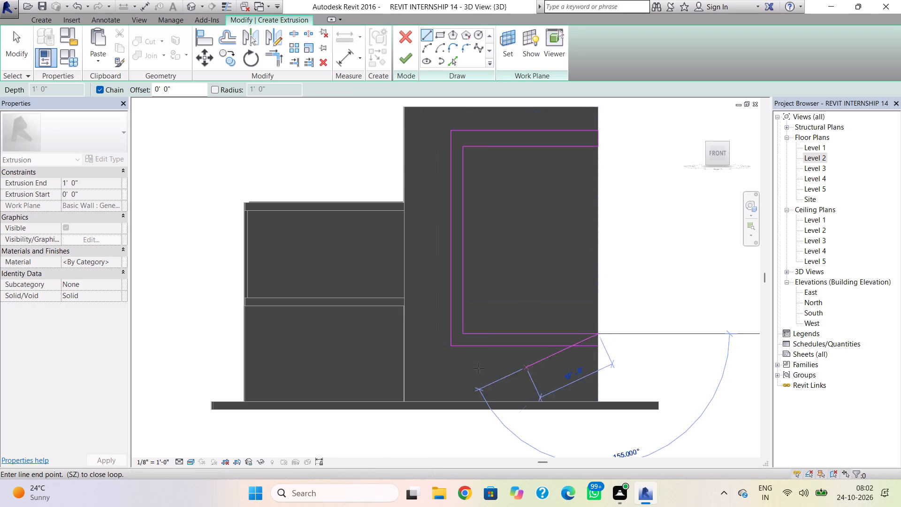
{"action": "key", "text": "Escape"}
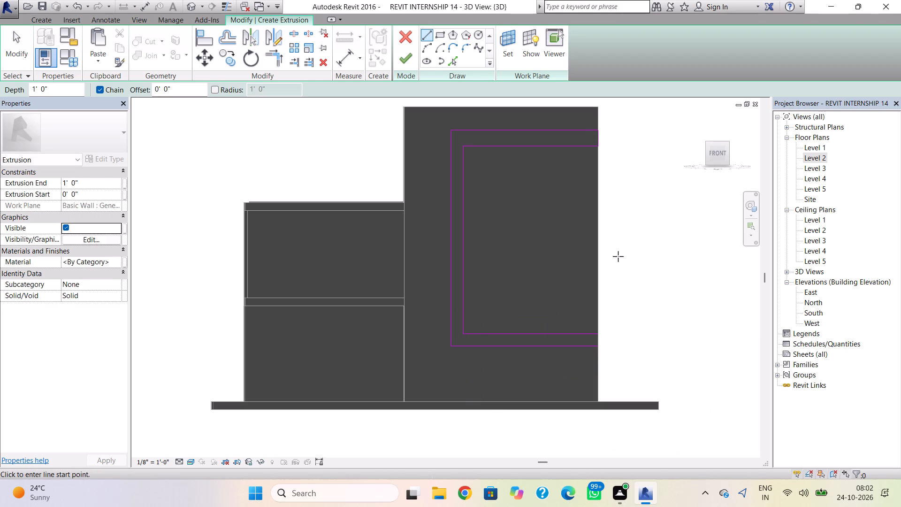
{"action": "left_click", "coordinate": [598, 336]}
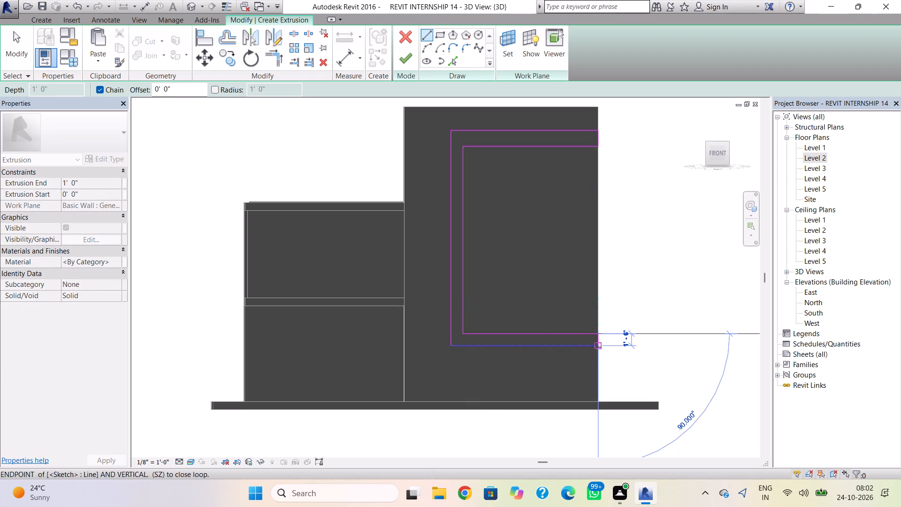
{"action": "left_click", "coordinate": [597, 346]}
{"action": "key", "text": "Escape"}
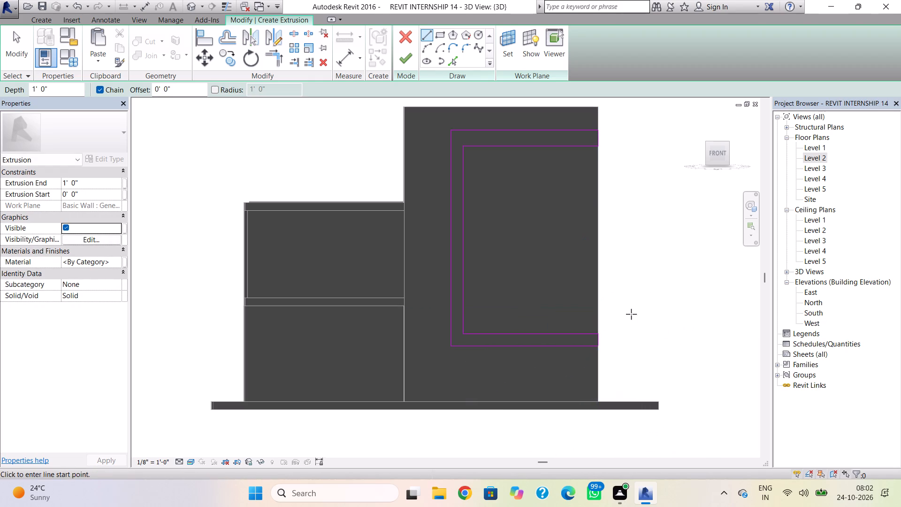
Finish the C-shaped frame extrusion on the tall block's front wall with a 1' depth.
{"action": "right_click_drag", "start_coordinate": [689, 306], "coordinate": [617, 334], "text": "shift"}
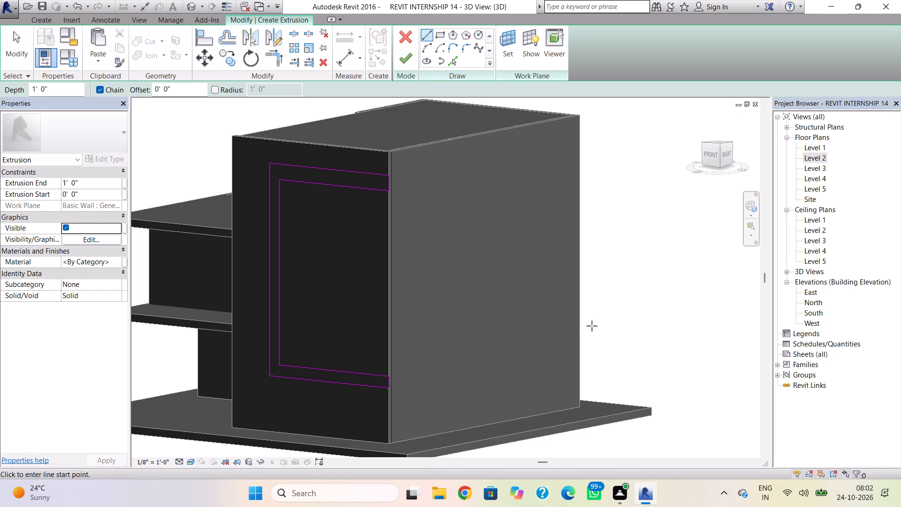
{"action": "left_click", "coordinate": [404, 64]}
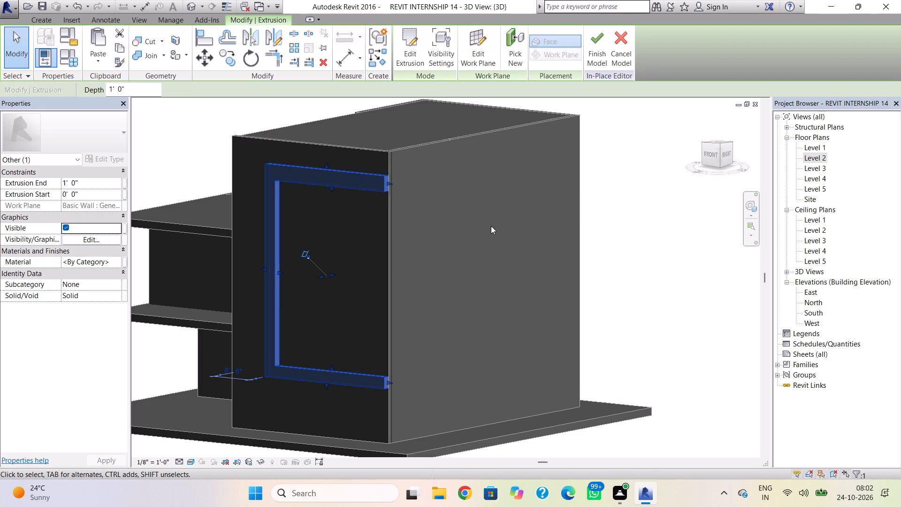
{"action": "key", "text": "Escape"}
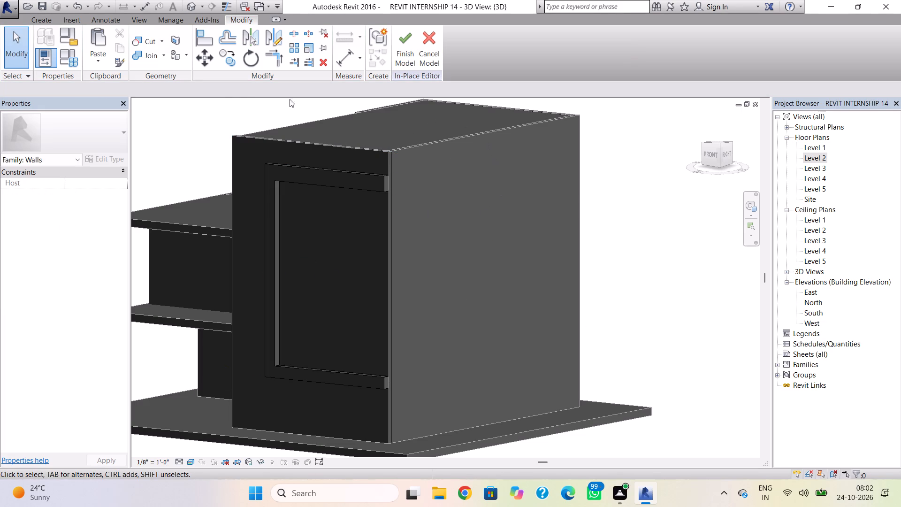
Set the work plane by picking the tall block's right side wall face, next to the open ends of the frame.
{"action": "left_click", "coordinate": [38, 25]}
{"action": "left_click", "coordinate": [688, 46]}
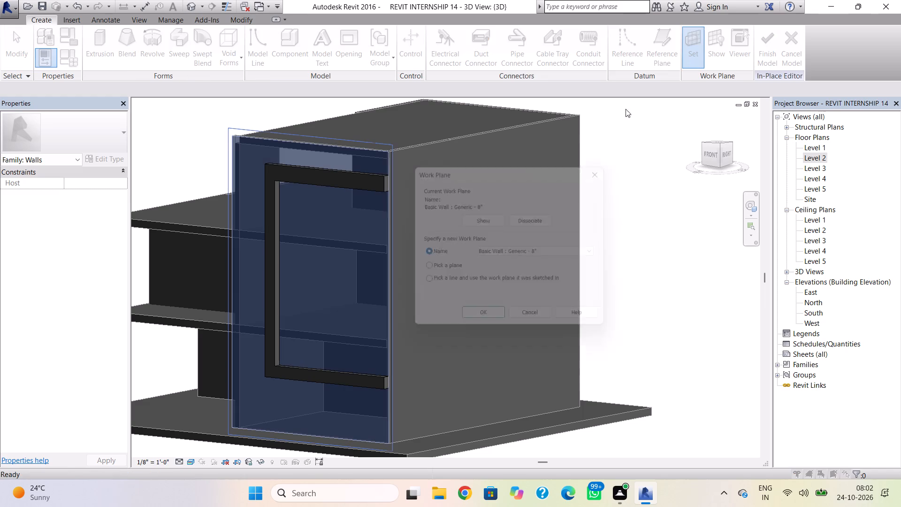
{"action": "left_click", "coordinate": [419, 270]}
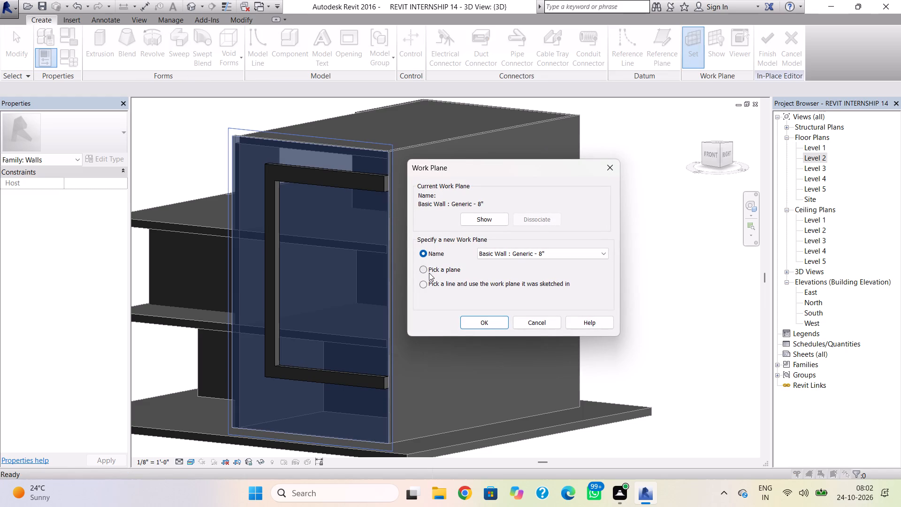
{"action": "left_click", "coordinate": [423, 273]}
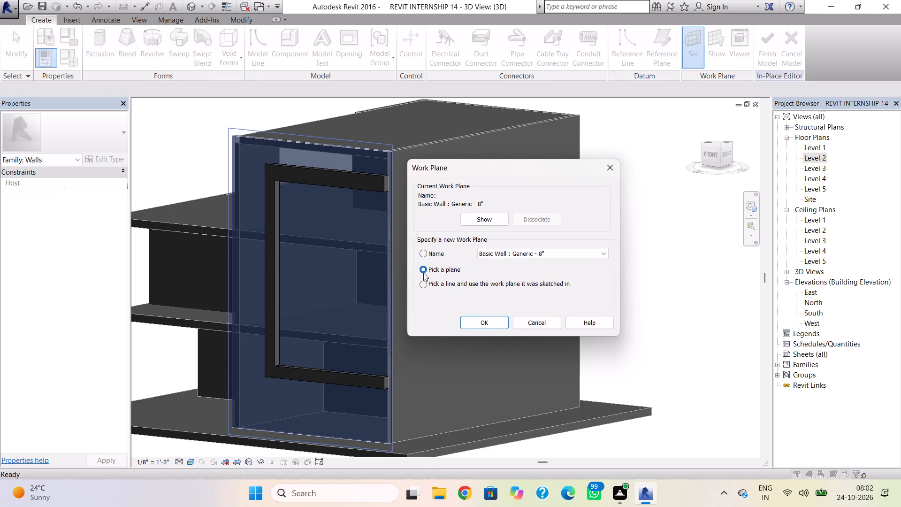
{"action": "left_click", "coordinate": [423, 275]}
{"action": "left_click", "coordinate": [423, 275]}
{"action": "left_click", "coordinate": [423, 275]}
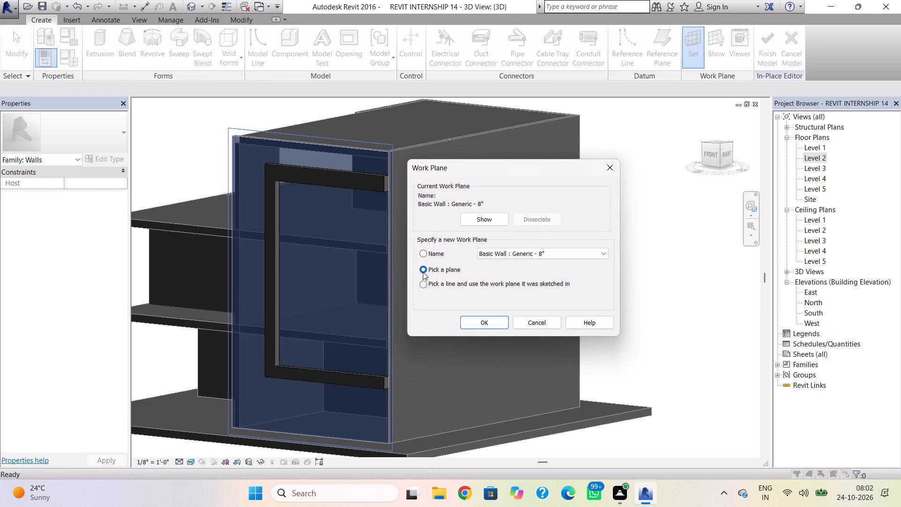
{"action": "left_click", "coordinate": [423, 272]}
{"action": "left_click", "coordinate": [423, 272]}
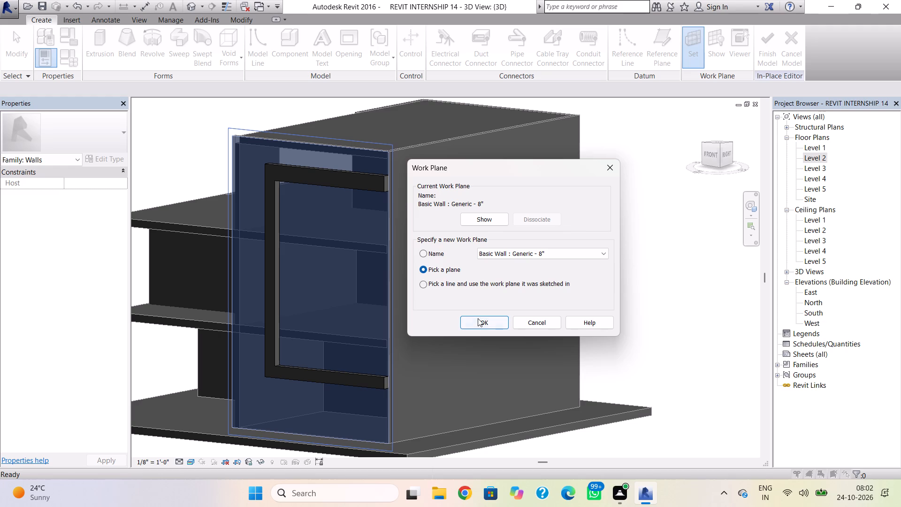
{"action": "left_click", "coordinate": [478, 318]}
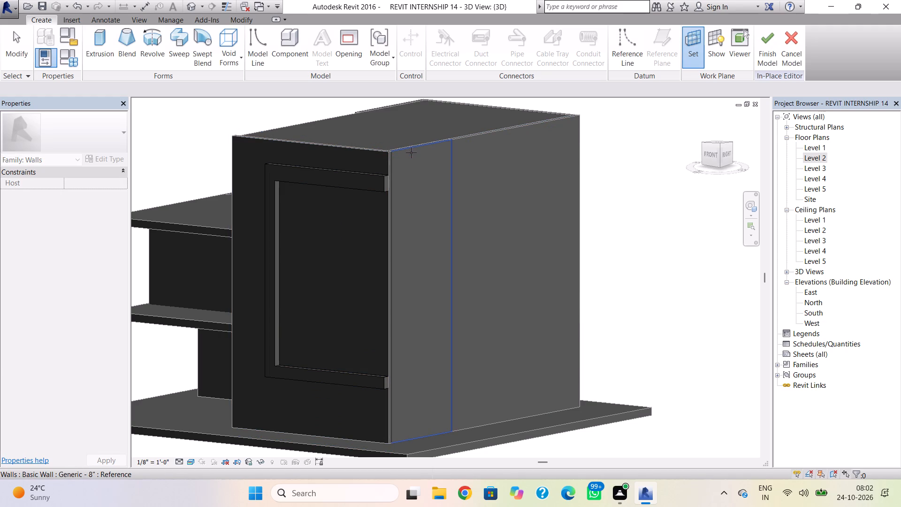
{"action": "left_click", "coordinate": [411, 153]}
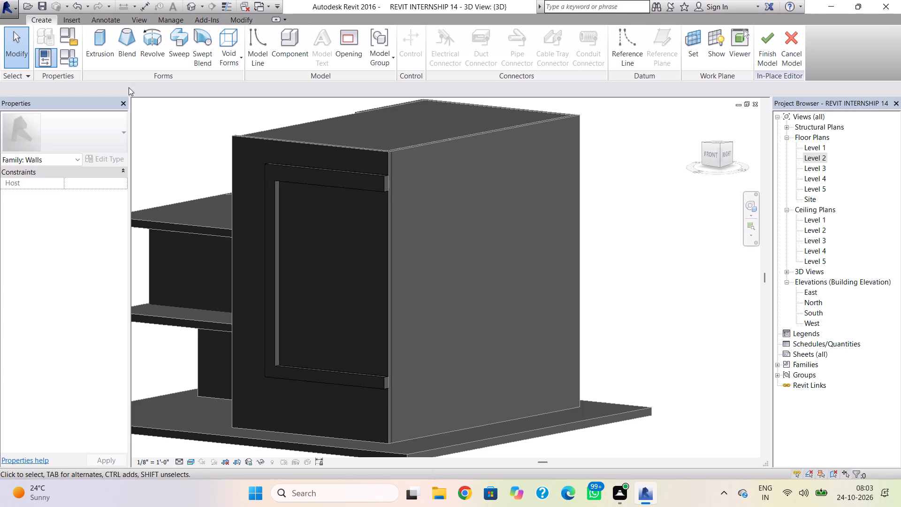
Start an Extrusion and sketch a rectangle about 9'-10" wide on the side wall, from the front edge and matching the frame's height.
{"action": "left_click", "coordinate": [102, 54]}
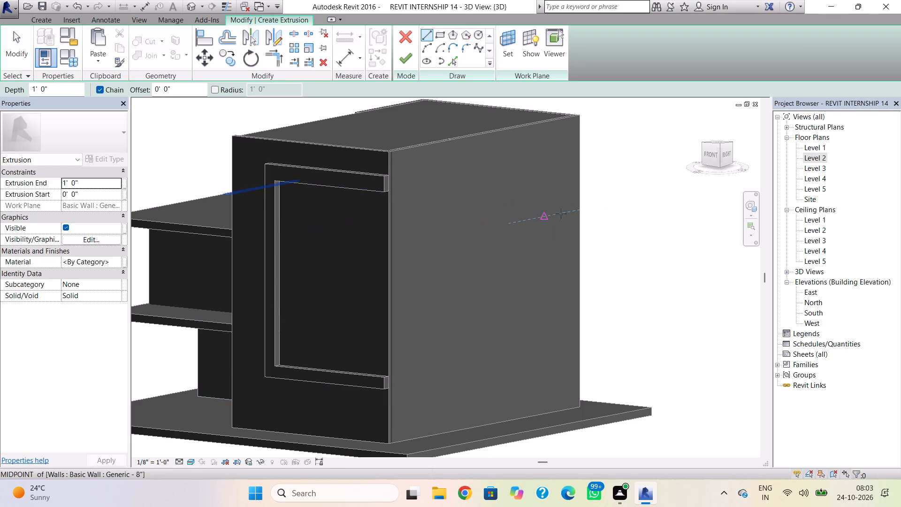
{"action": "left_click", "coordinate": [726, 154]}
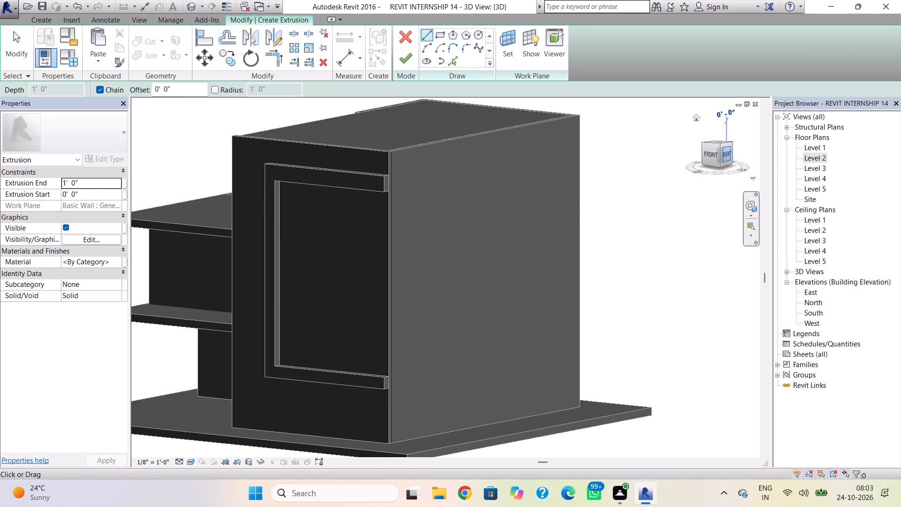
{"action": "key", "text": "Escape"}
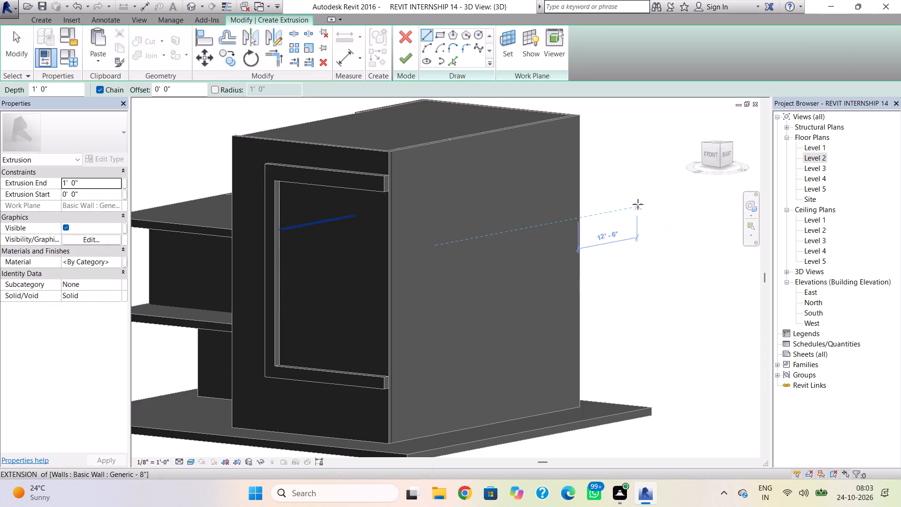
{"action": "right_click_drag", "start_coordinate": [633, 206], "coordinate": [522, 184], "text": "shift"}
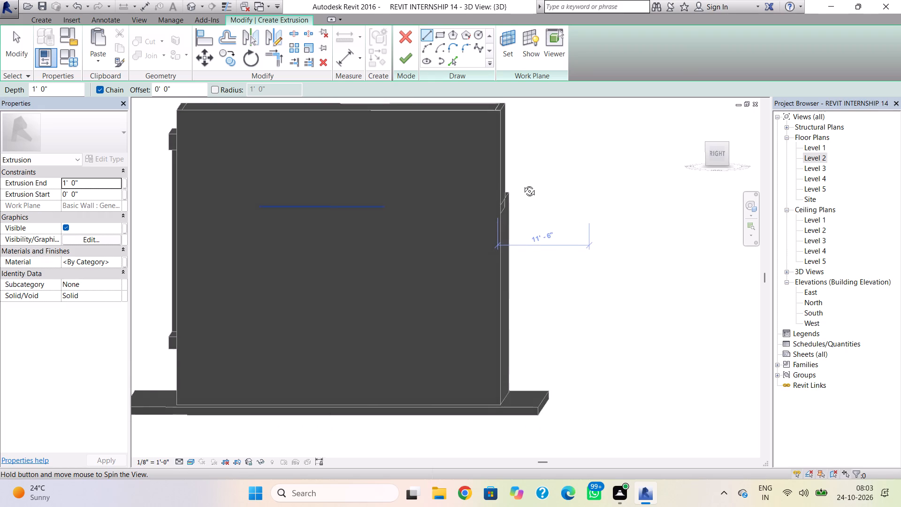
{"action": "right_click_drag", "start_coordinate": [522, 184], "coordinate": [524, 178], "text": "shift"}
{"action": "middle_click_drag", "start_coordinate": [528, 189], "coordinate": [606, 192]}
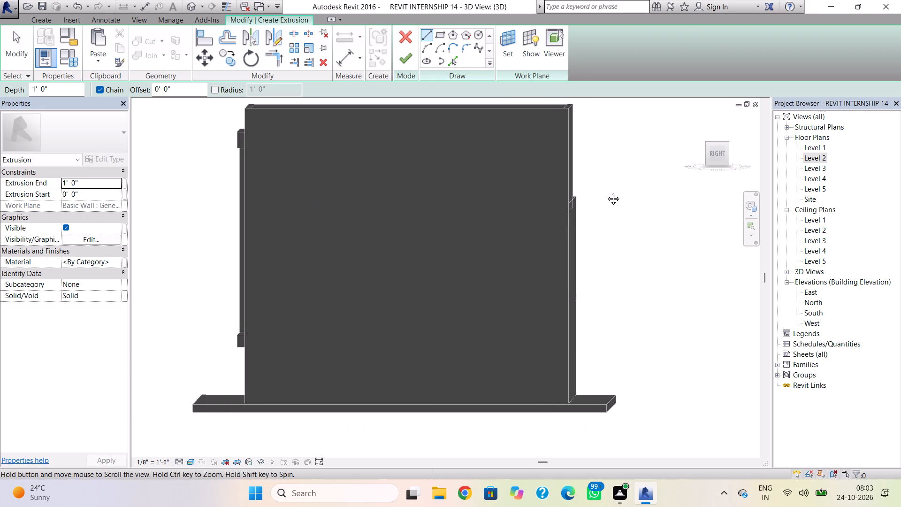
{"action": "middle_click_drag", "start_coordinate": [606, 192], "coordinate": [625, 190]}
{"action": "right_click_drag", "start_coordinate": [599, 206], "coordinate": [601, 197], "text": "shift"}
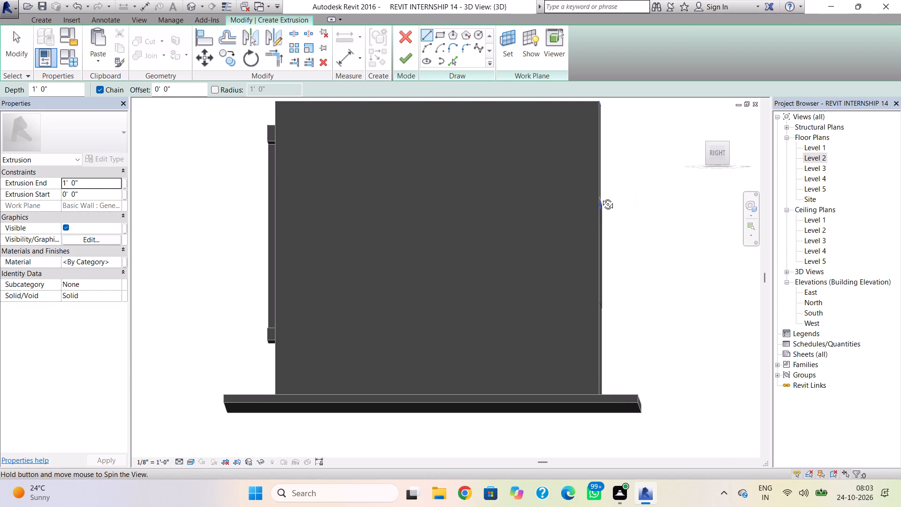
{"action": "right_click_drag", "start_coordinate": [601, 197], "coordinate": [602, 202], "text": "shift"}
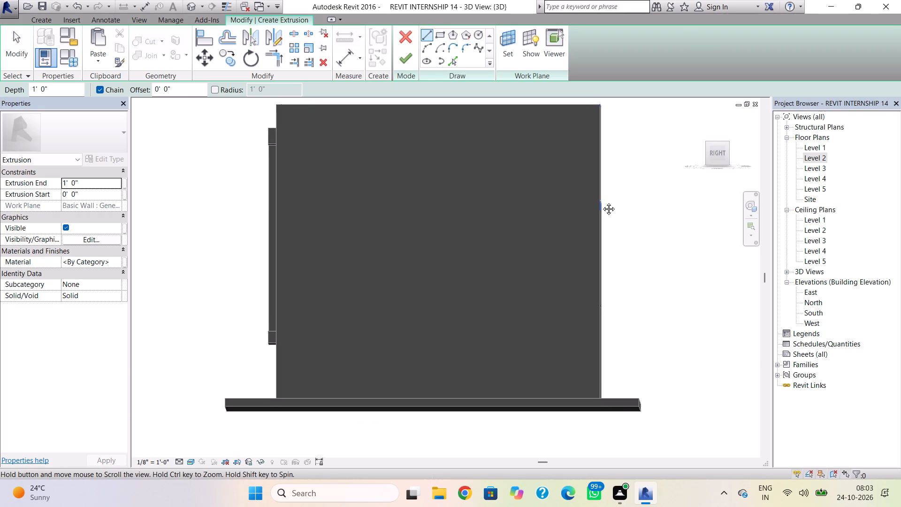
{"action": "right_click_drag", "start_coordinate": [602, 202], "coordinate": [600, 212], "text": "shift"}
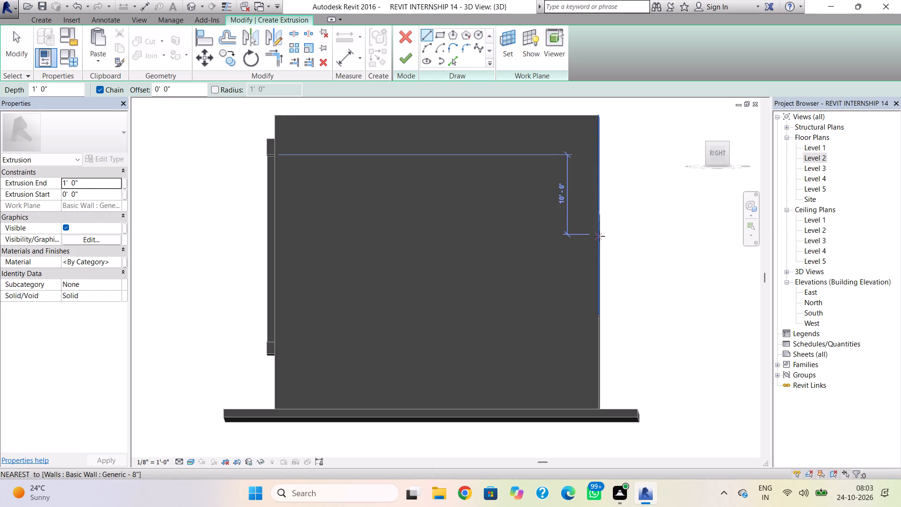
{"action": "right_click", "coordinate": [618, 224], "text": "shift"}
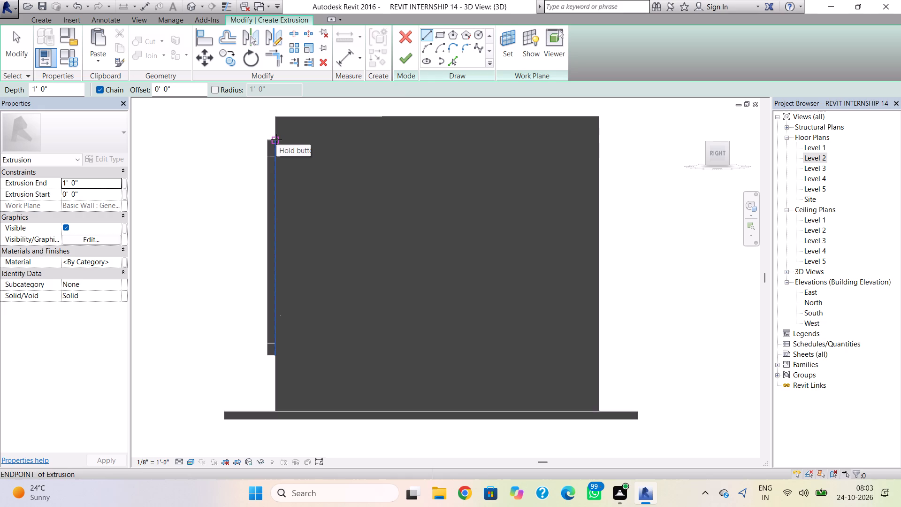
{"action": "left_click", "coordinate": [442, 35]}
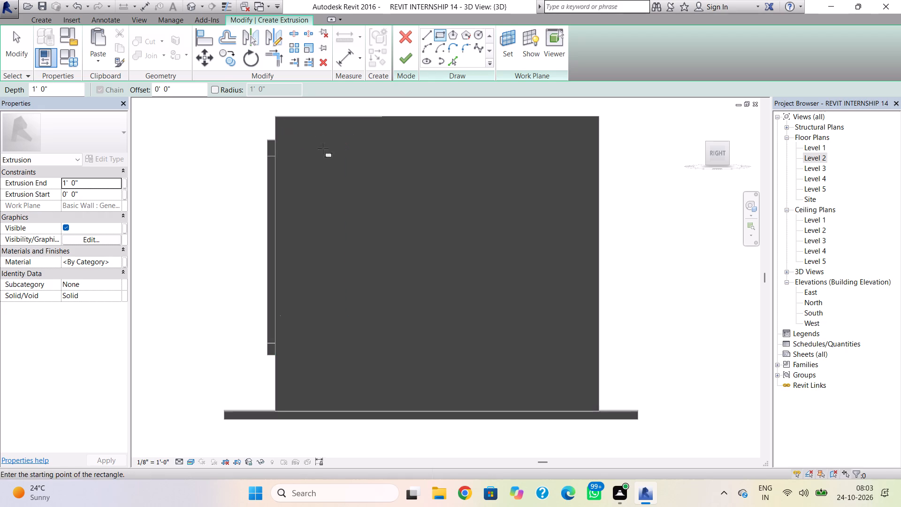
{"action": "left_click", "coordinate": [276, 139]}
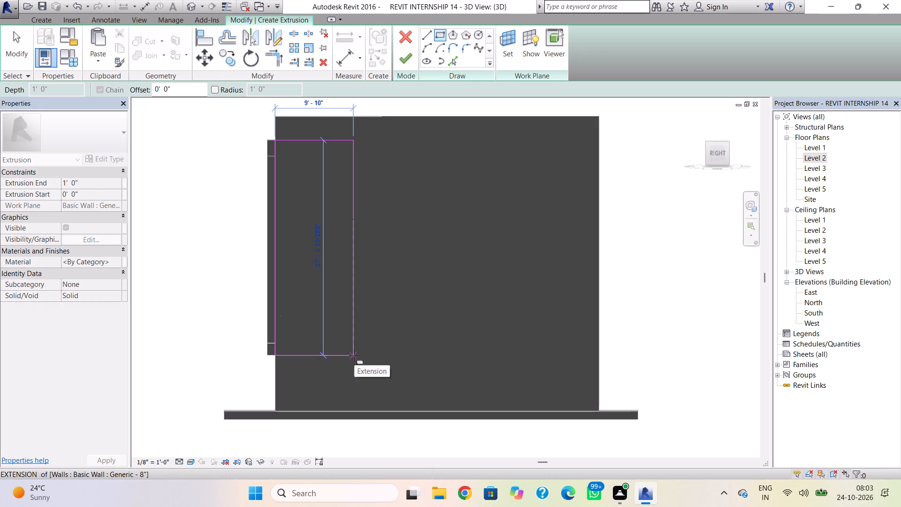
{"action": "left_click", "coordinate": [354, 355]}
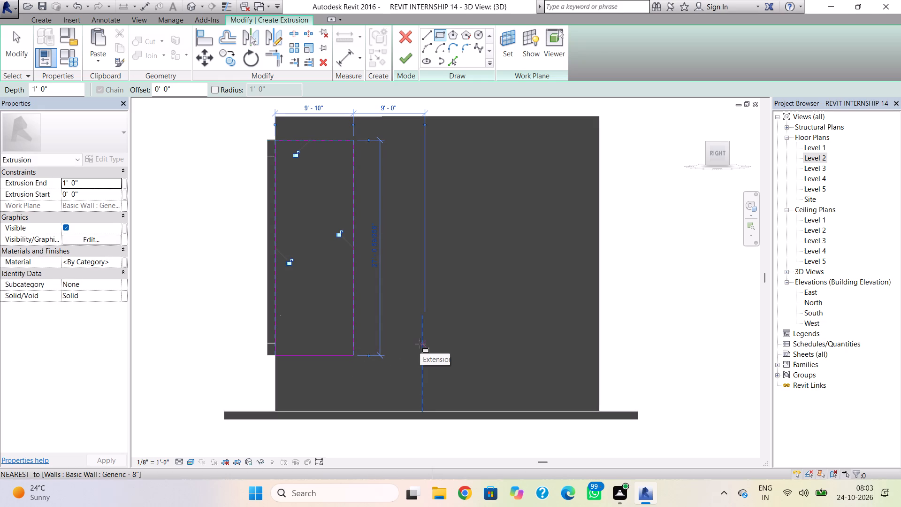
{"action": "key", "text": "Escape"}
{"action": "key", "text": "Escape"}
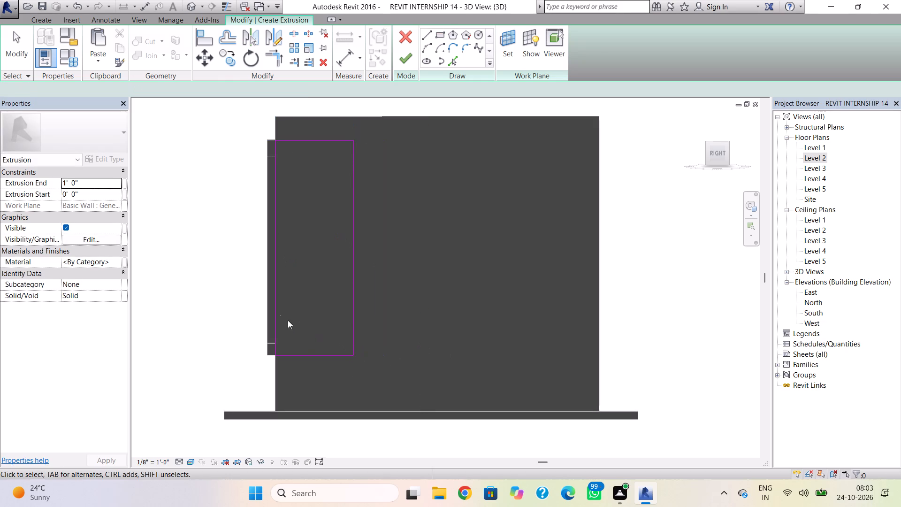
Turn the rectangle into a C-shaped profile: delete its line on the wall's front edge and add inner lines level with the front frame's arms.
{"action": "left_click", "coordinate": [279, 322]}
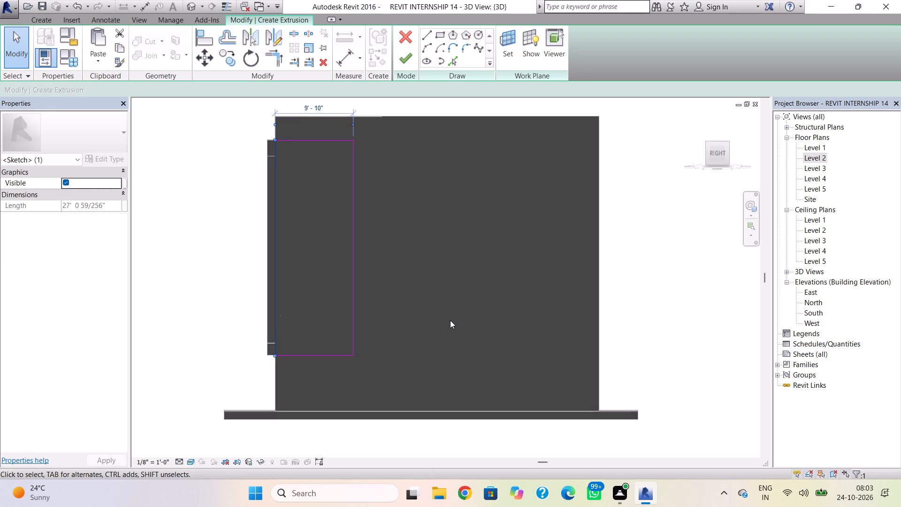
{"action": "key", "text": "Delete"}
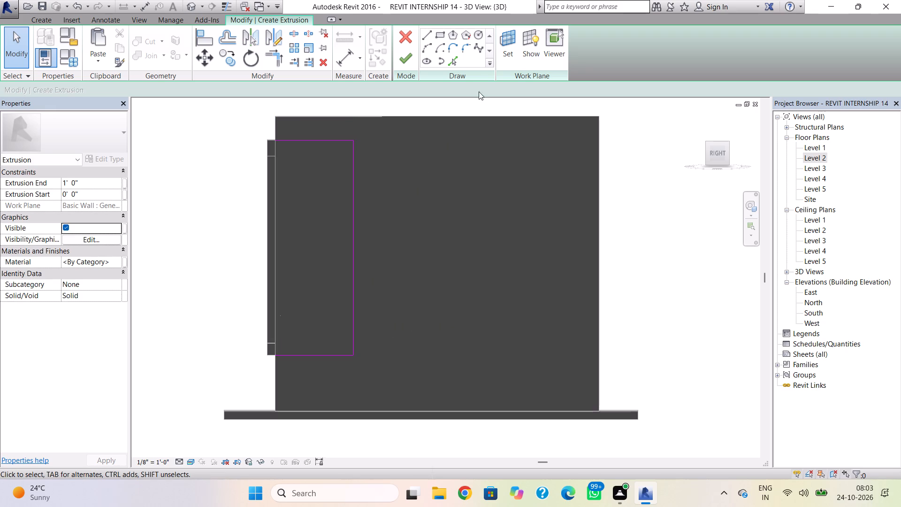
{"action": "left_click", "coordinate": [428, 40]}
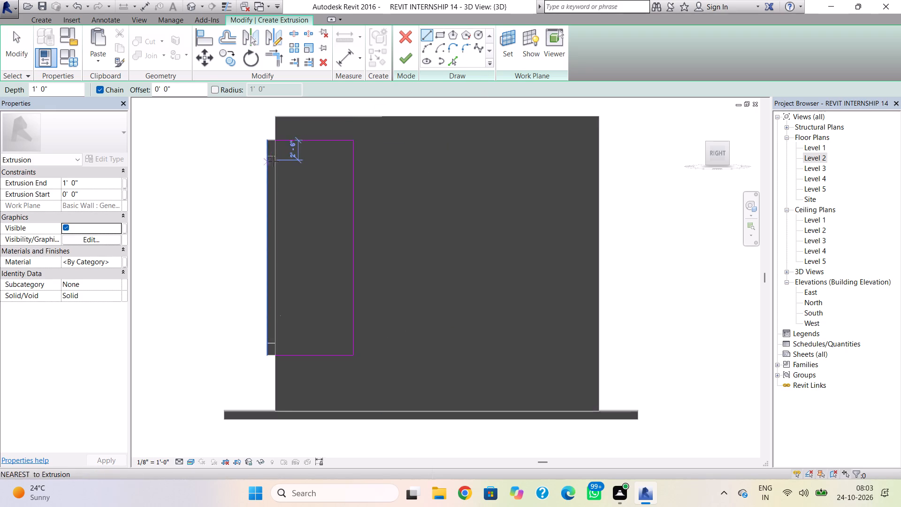
{"action": "left_click", "coordinate": [276, 142]}
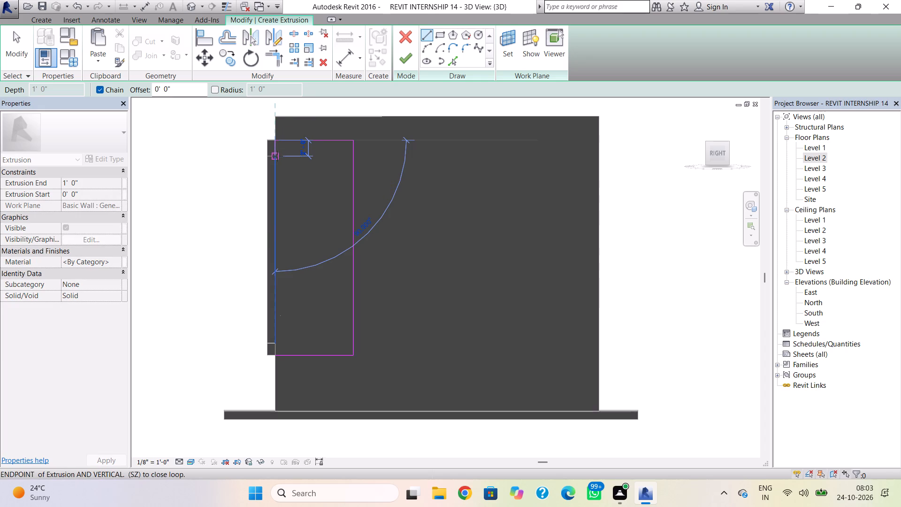
{"action": "left_click", "coordinate": [277, 156]}
{"action": "left_click", "coordinate": [338, 161]}
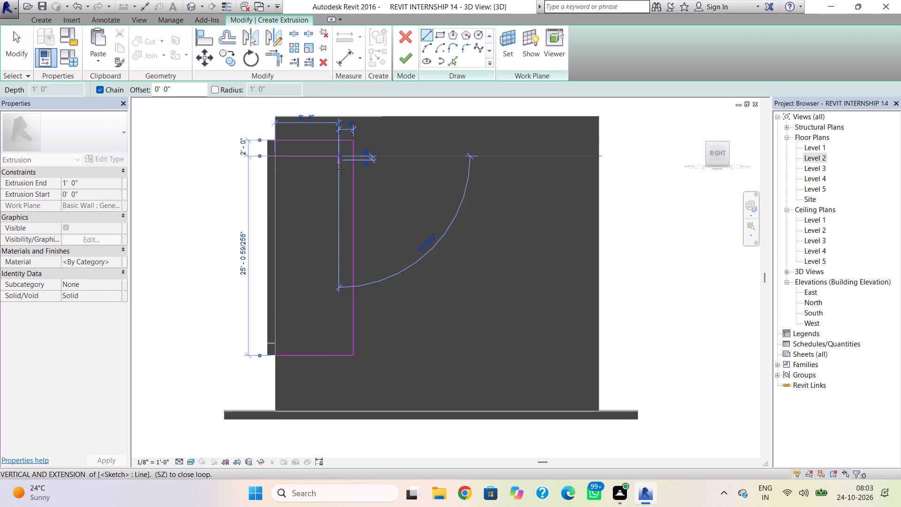
{"action": "left_click", "coordinate": [338, 342]}
{"action": "left_click", "coordinate": [275, 343]}
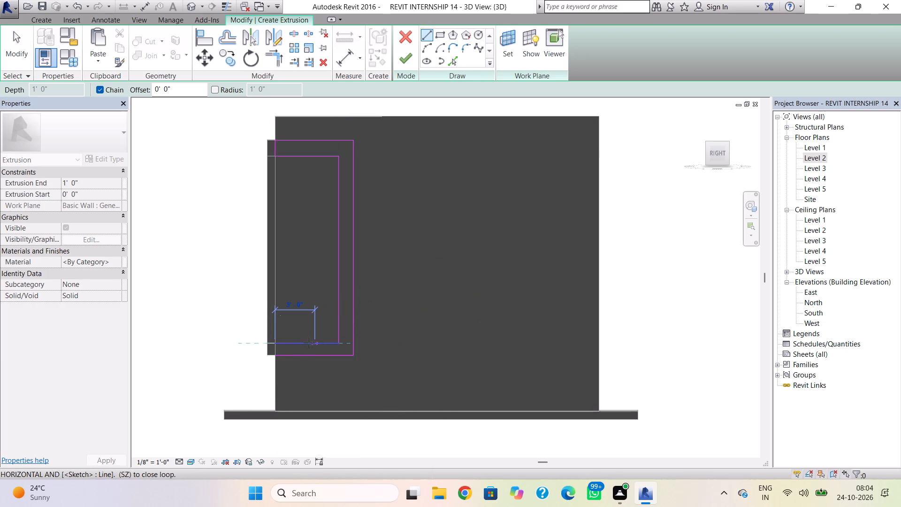
{"action": "left_click", "coordinate": [274, 353]}
{"action": "key", "text": "Escape"}
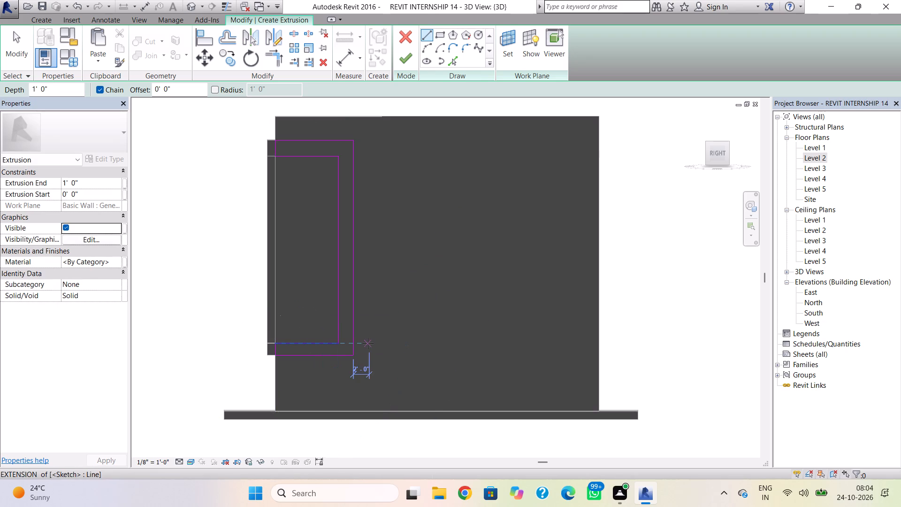
{"action": "key", "text": "Escape"}
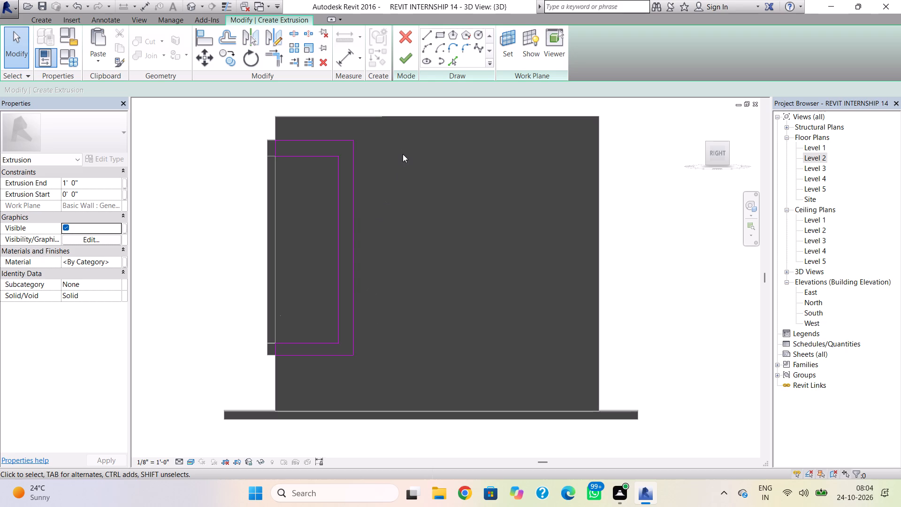
Finish the C-shaped extrusion on the side wall with a 1' depth.
{"action": "left_click", "coordinate": [406, 60]}
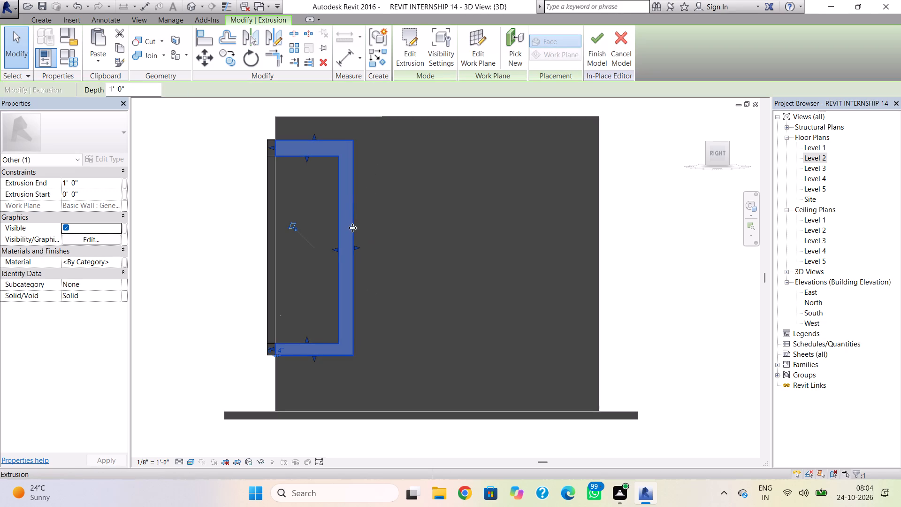
{"action": "right_click_drag", "start_coordinate": [340, 252], "coordinate": [446, 250], "text": "shift"}
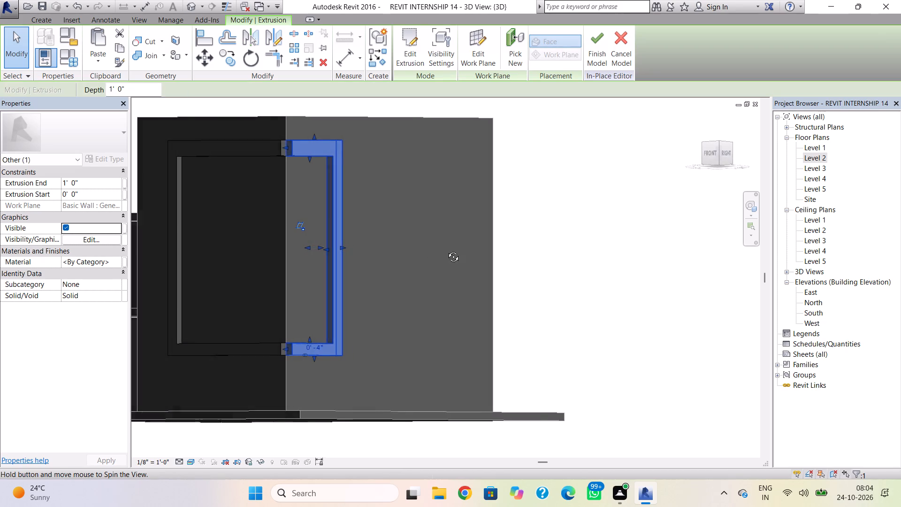
{"action": "right_click_drag", "start_coordinate": [446, 250], "coordinate": [453, 258], "text": "shift"}
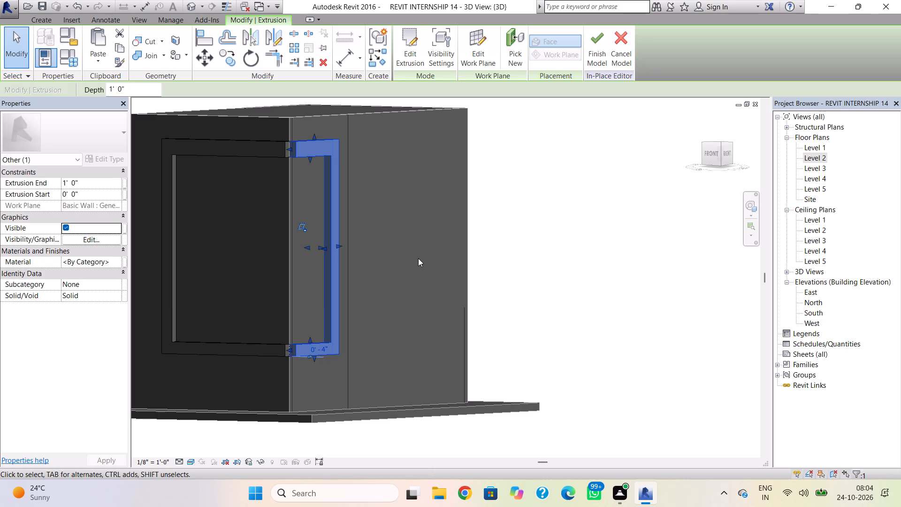
{"action": "key", "text": "Escape"}
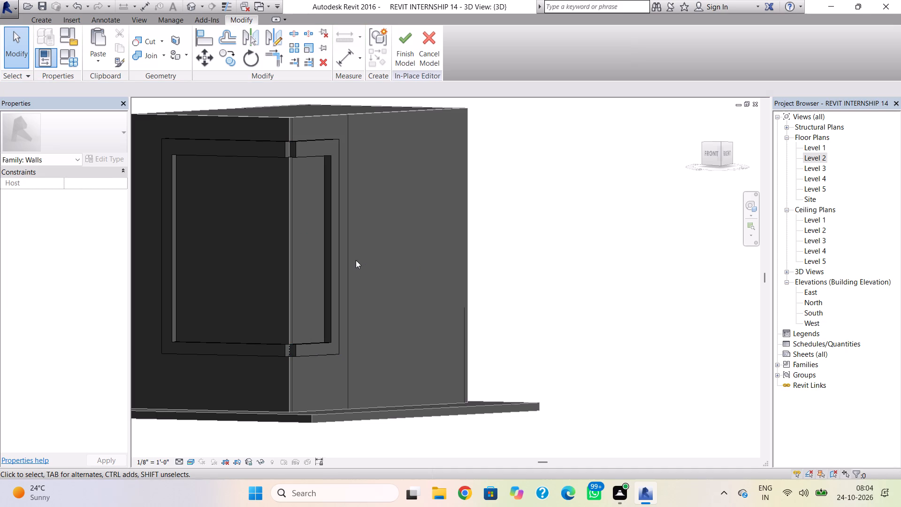
Stretch the end of the side frame's upper arm around the corner to the front frame's outer face.
{"action": "left_click", "coordinate": [297, 149]}
{"action": "scroll", "coordinate": [294, 149], "scroll_direction": "up", "scroll_amount": 3}
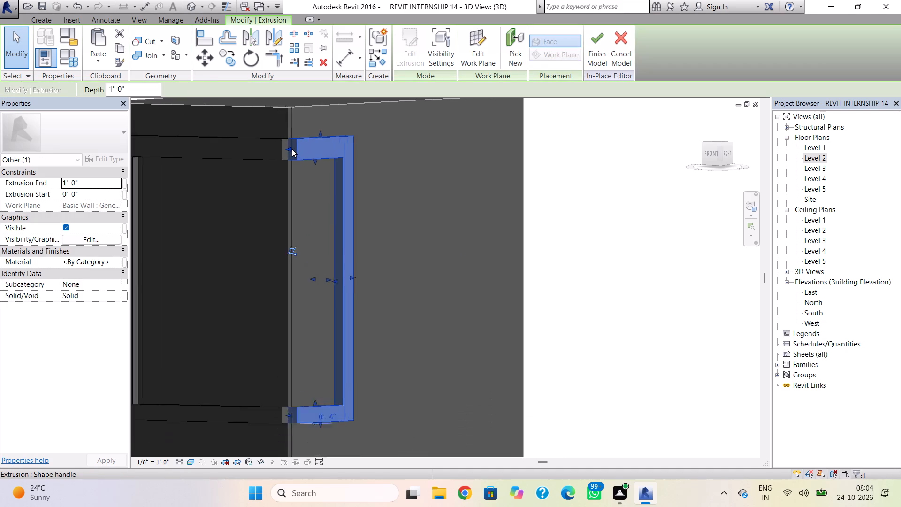
{"action": "scroll", "coordinate": [289, 148], "scroll_direction": "up", "scroll_amount": 8}
{"action": "middle_click_drag", "start_coordinate": [294, 152], "coordinate": [313, 159]}
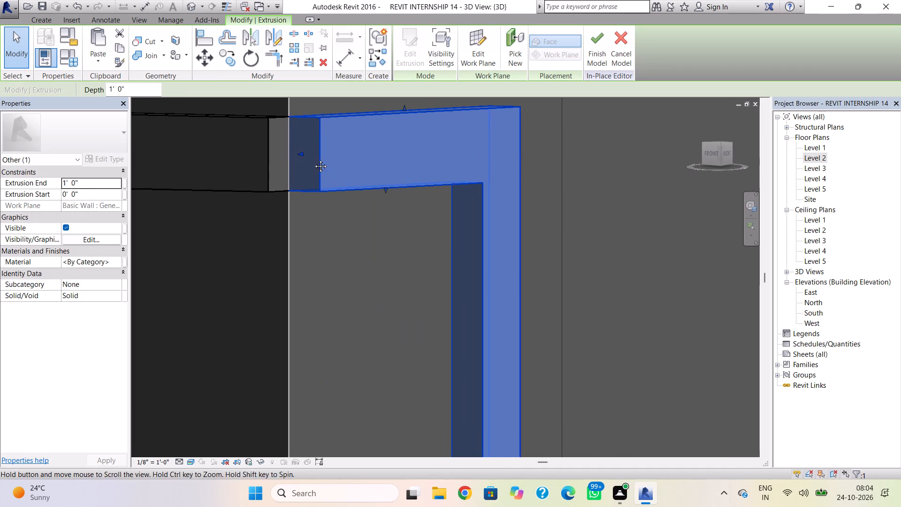
{"action": "middle_click_drag", "start_coordinate": [313, 159], "coordinate": [331, 175]}
{"action": "left_click_drag", "start_coordinate": [331, 171], "coordinate": [326, 179]}
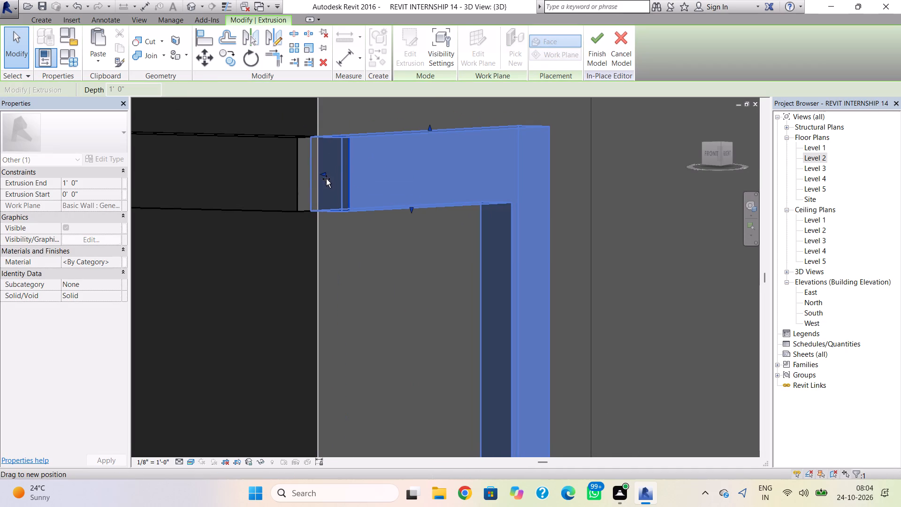
{"action": "left_click_drag", "start_coordinate": [326, 179], "coordinate": [314, 186]}
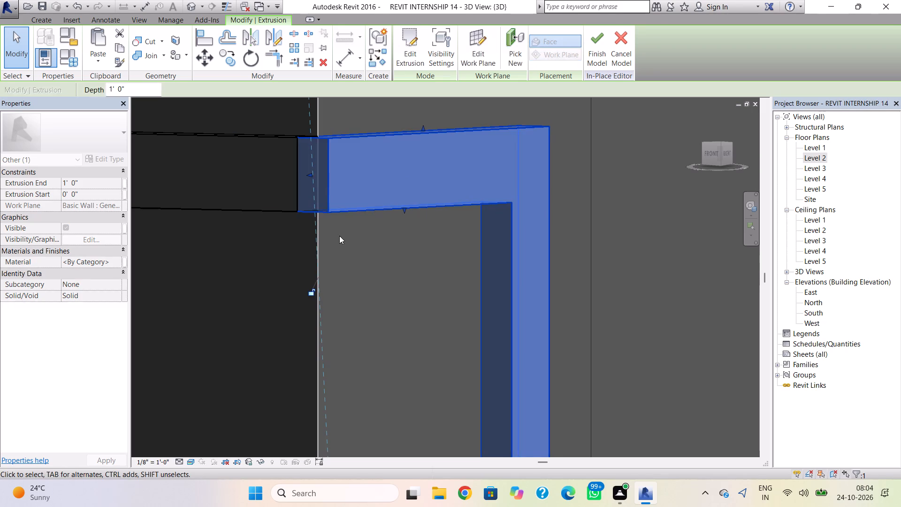
{"action": "left_click", "coordinate": [344, 238]}
Stretch the end of the side frame's lower arm to meet the front frame's outer face at the corner.
{"action": "scroll", "coordinate": [341, 242], "scroll_direction": "down", "scroll_amount": 7}
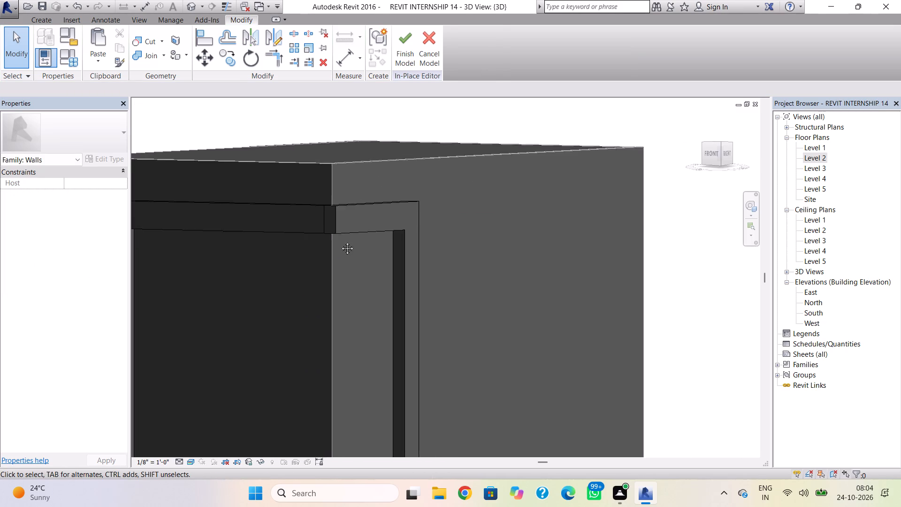
{"action": "middle_click_drag", "start_coordinate": [341, 244], "coordinate": [326, 149]}
{"action": "scroll", "coordinate": [327, 144], "scroll_direction": "up", "scroll_amount": 1}
{"action": "scroll", "coordinate": [333, 225], "scroll_direction": "down", "scroll_amount": 4}
{"action": "middle_click_drag", "start_coordinate": [331, 187], "coordinate": [336, 100]}
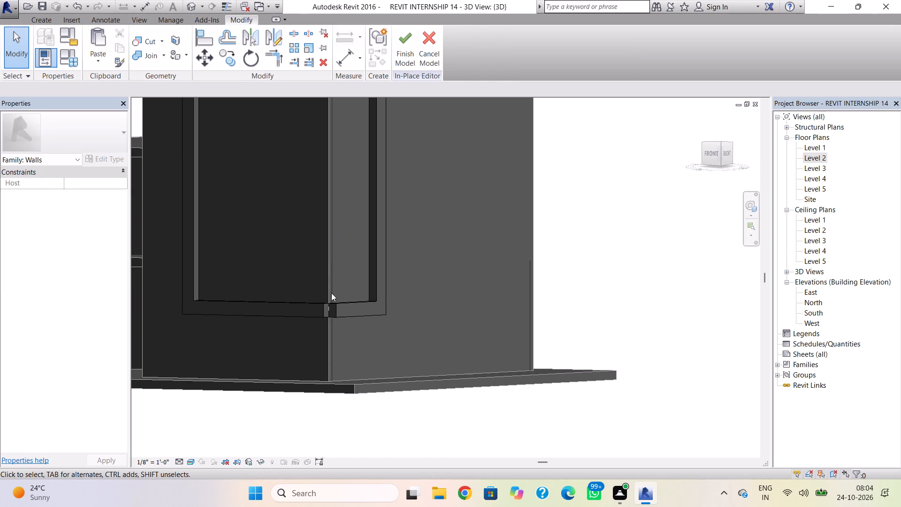
{"action": "scroll", "coordinate": [334, 307], "scroll_direction": "up", "scroll_amount": 3}
{"action": "left_click", "coordinate": [335, 309]}
{"action": "scroll", "coordinate": [335, 309], "scroll_direction": "up", "scroll_amount": 4}
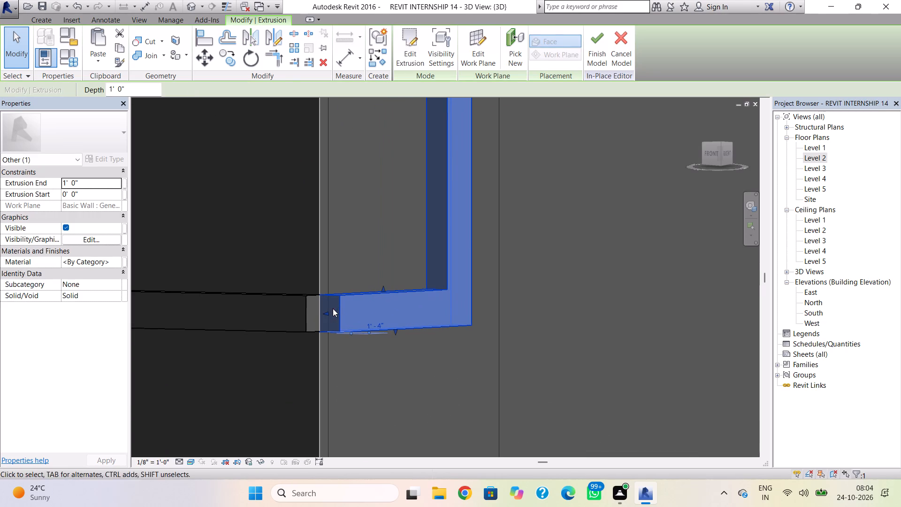
{"action": "left_click_drag", "start_coordinate": [326, 311], "coordinate": [318, 315]}
{"action": "left_click", "coordinate": [344, 248]}
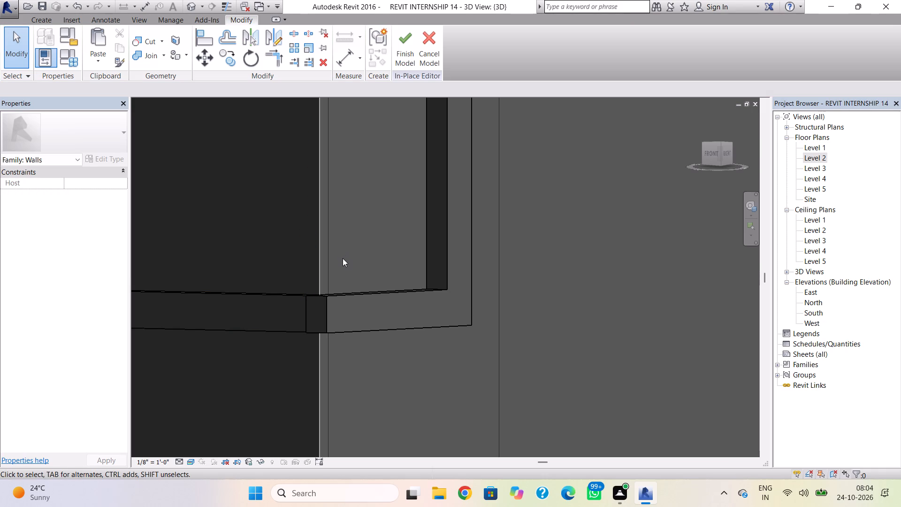
Extend the front frame's lower arm past the wall corner to the side frame's outer face.
{"action": "right_click_drag", "start_coordinate": [343, 258], "coordinate": [398, 327], "text": "shift"}
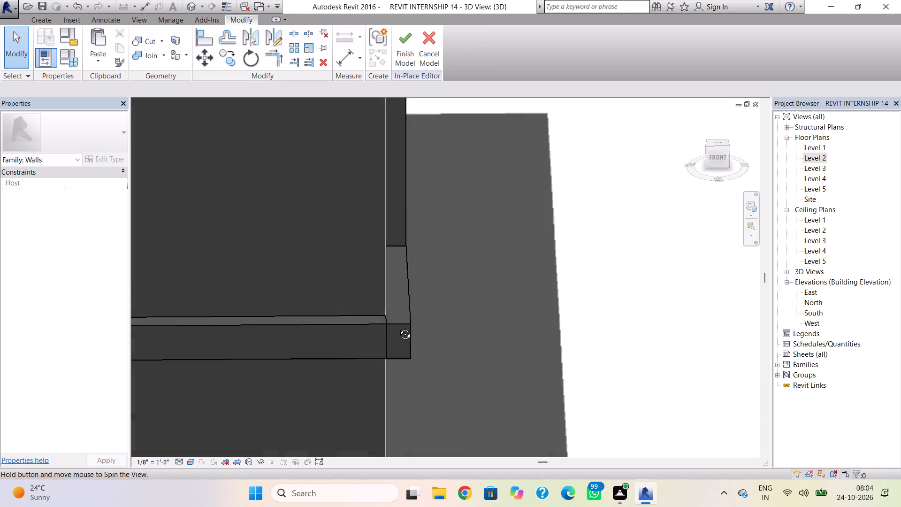
{"action": "right_click_drag", "start_coordinate": [398, 327], "coordinate": [278, 285], "text": "shift"}
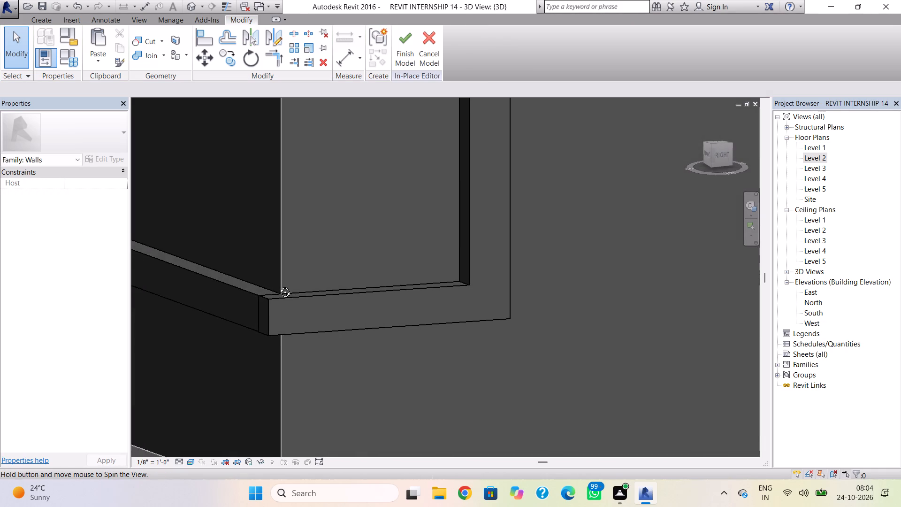
{"action": "right_click_drag", "start_coordinate": [278, 285], "coordinate": [331, 288], "text": "shift"}
{"action": "left_click", "coordinate": [287, 305]}
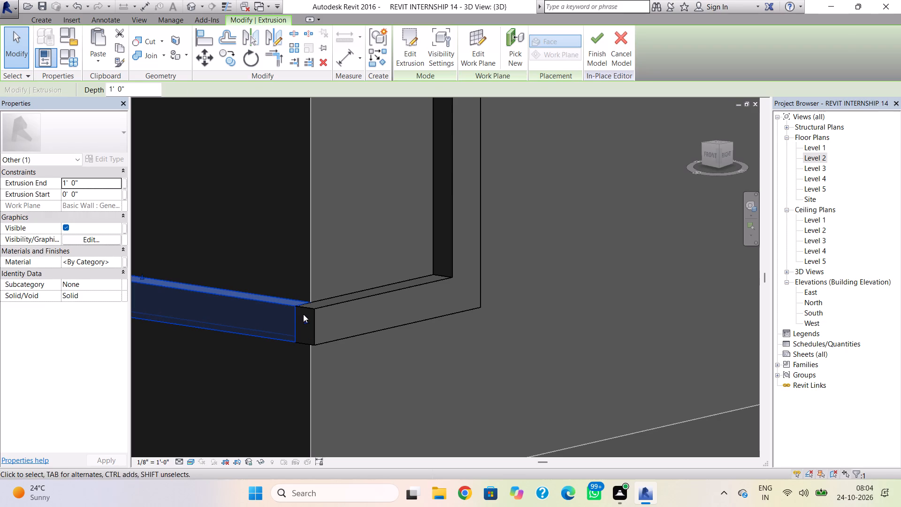
{"action": "left_click_drag", "start_coordinate": [305, 320], "coordinate": [310, 323]}
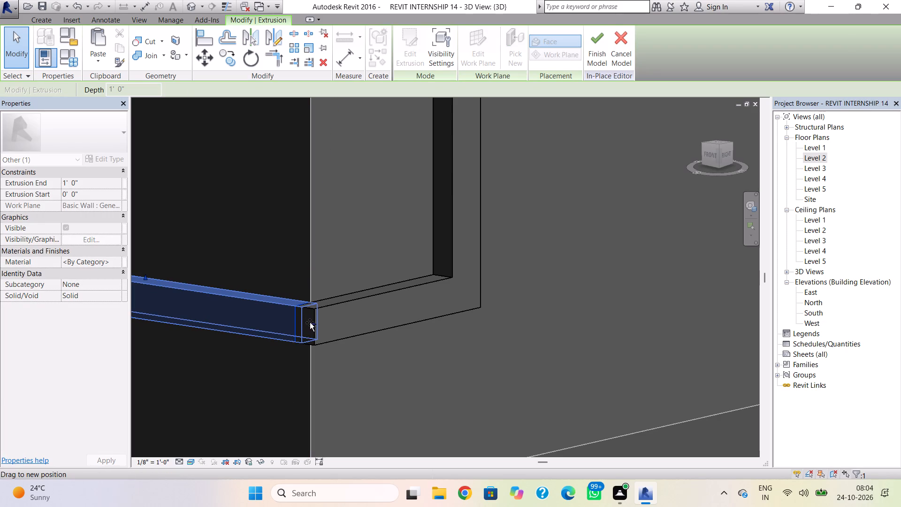
{"action": "left_click_drag", "start_coordinate": [310, 323], "coordinate": [319, 331]}
{"action": "left_click", "coordinate": [346, 257]}
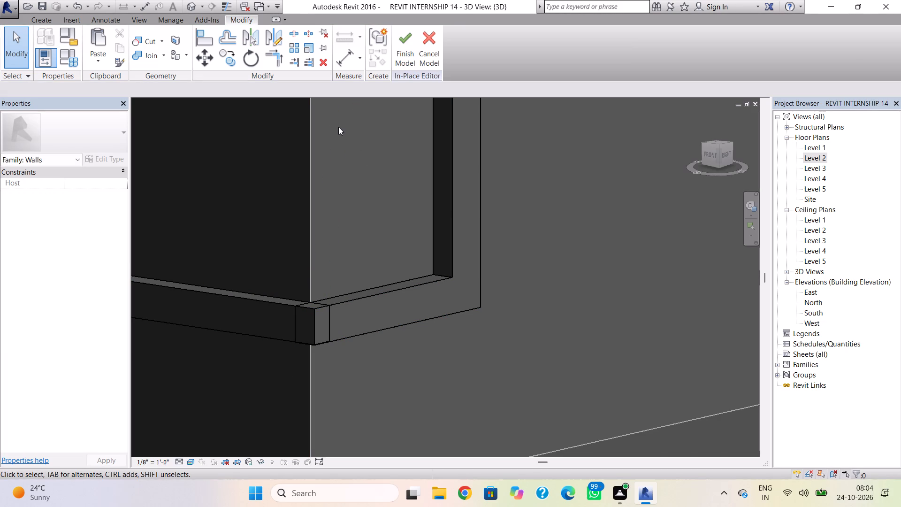
Extend the front frame's upper arm past the wall corner to the side frame's outer face.
{"action": "scroll", "coordinate": [326, 154], "scroll_direction": "down", "scroll_amount": 5}
{"action": "middle_click_drag", "start_coordinate": [332, 192], "coordinate": [330, 266]}
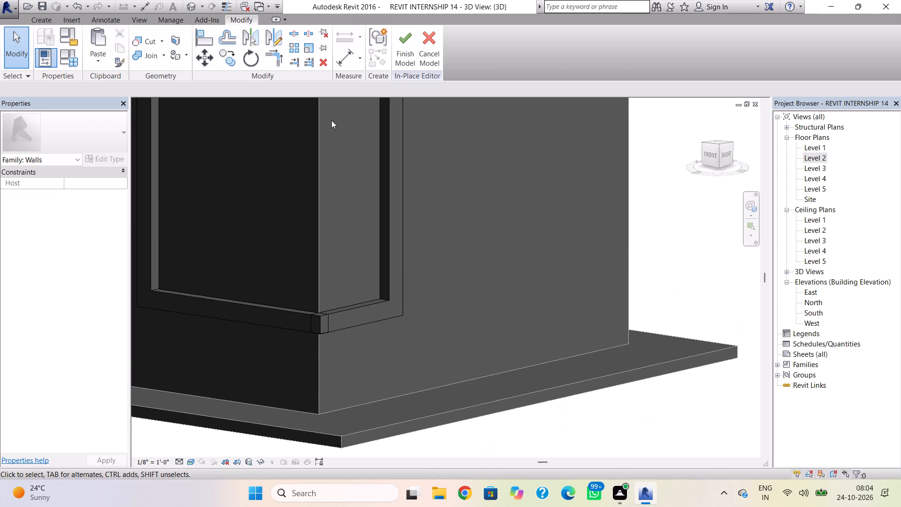
{"action": "middle_click_drag", "start_coordinate": [334, 138], "coordinate": [324, 251]}
{"action": "left_click", "coordinate": [292, 142]}
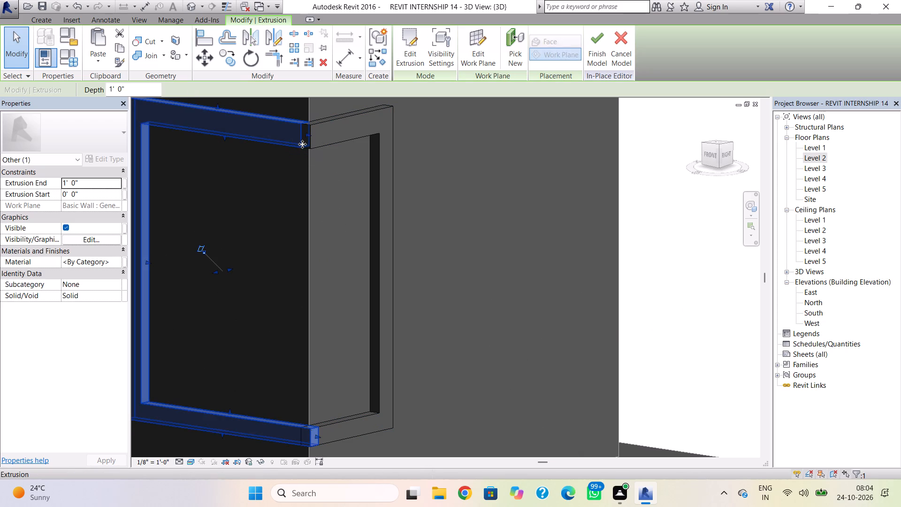
{"action": "scroll", "coordinate": [303, 144], "scroll_direction": "up", "scroll_amount": 6}
{"action": "left_click_drag", "start_coordinate": [309, 123], "coordinate": [316, 125]}
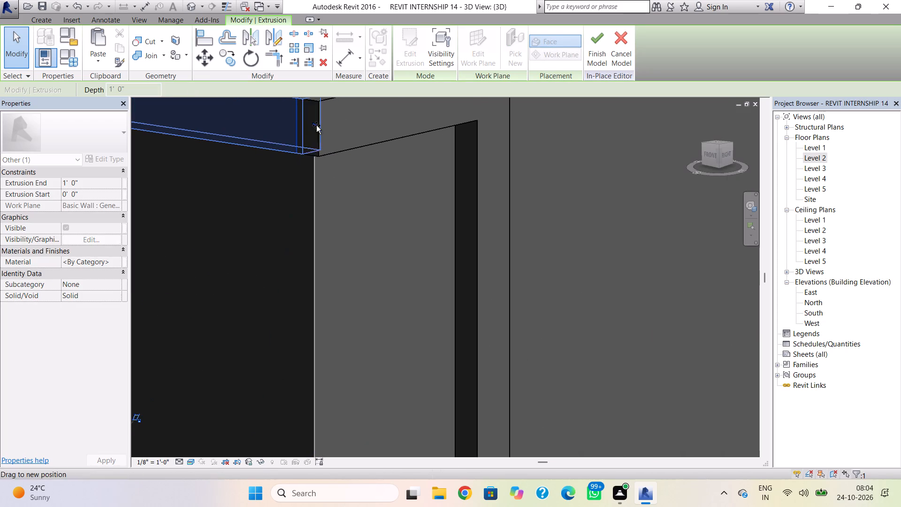
{"action": "left_click_drag", "start_coordinate": [316, 125], "coordinate": [325, 128]}
{"action": "left_click", "coordinate": [351, 192]}
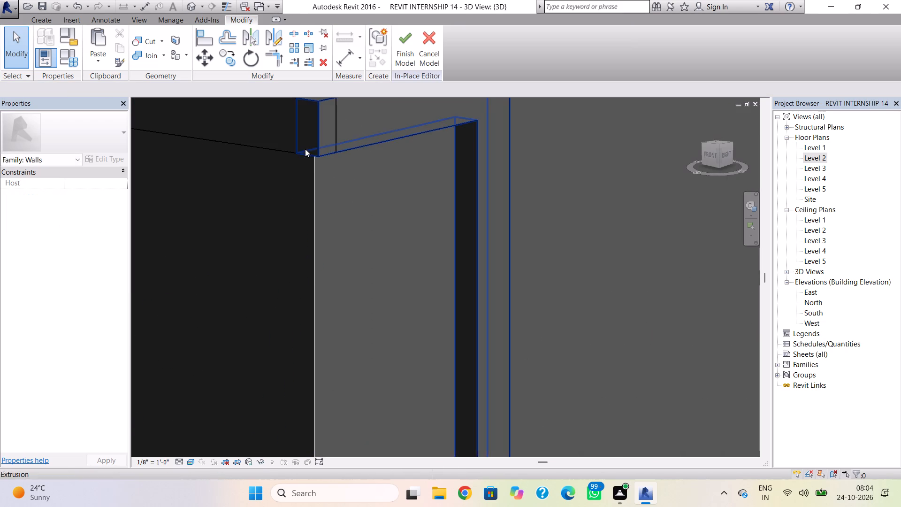
{"action": "scroll", "coordinate": [305, 150], "scroll_direction": "up", "scroll_amount": 1}
{"action": "middle_click_drag", "start_coordinate": [308, 155], "coordinate": [311, 245]}
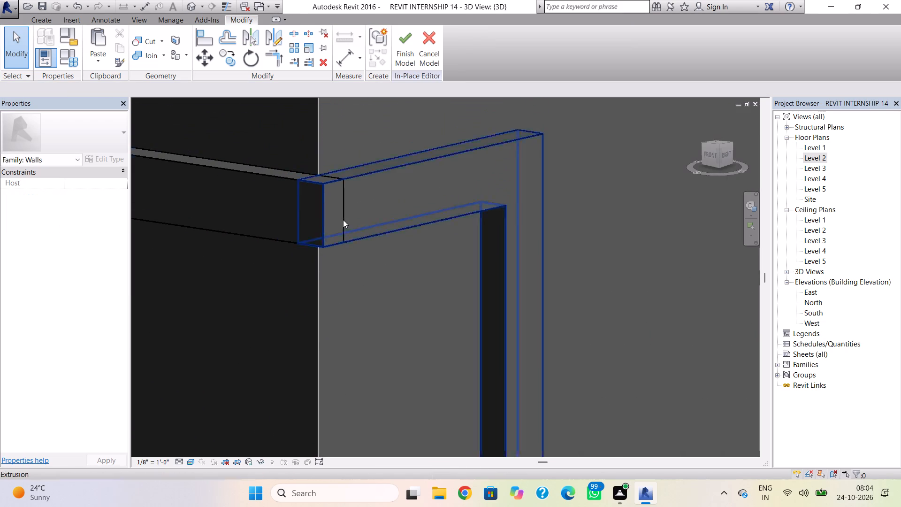
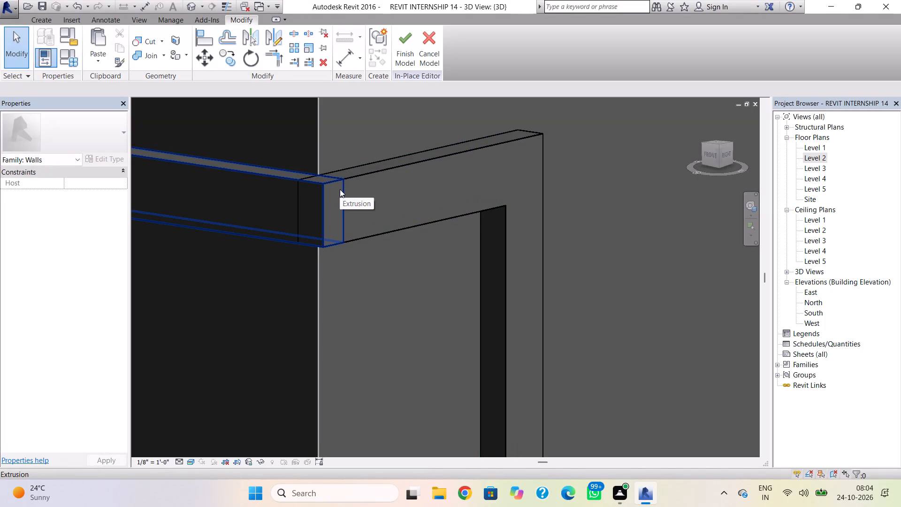
Pull the end of the front frame's upper arm slightly back inside the side frame's outer face at the corner.
{"action": "left_click", "coordinate": [340, 189]}
{"action": "scroll", "coordinate": [340, 189], "scroll_direction": "up", "scroll_amount": 3}
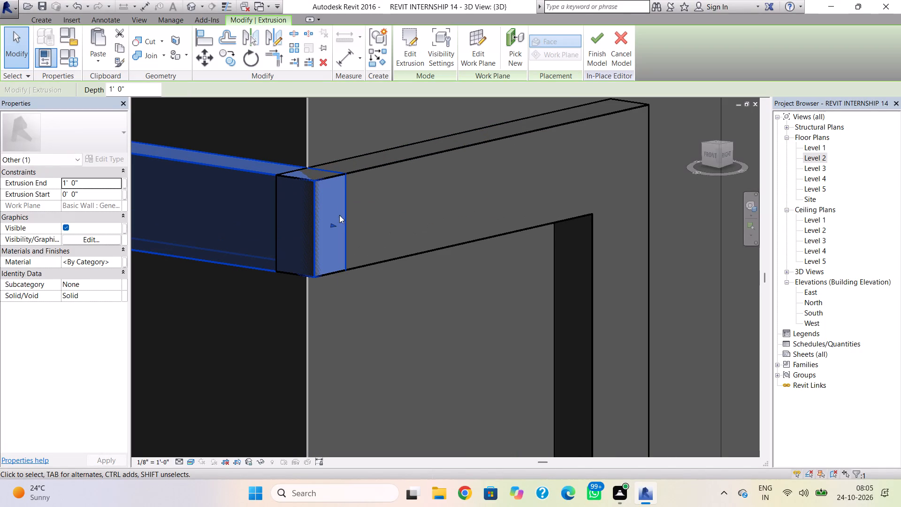
{"action": "left_click_drag", "start_coordinate": [333, 223], "coordinate": [328, 219]}
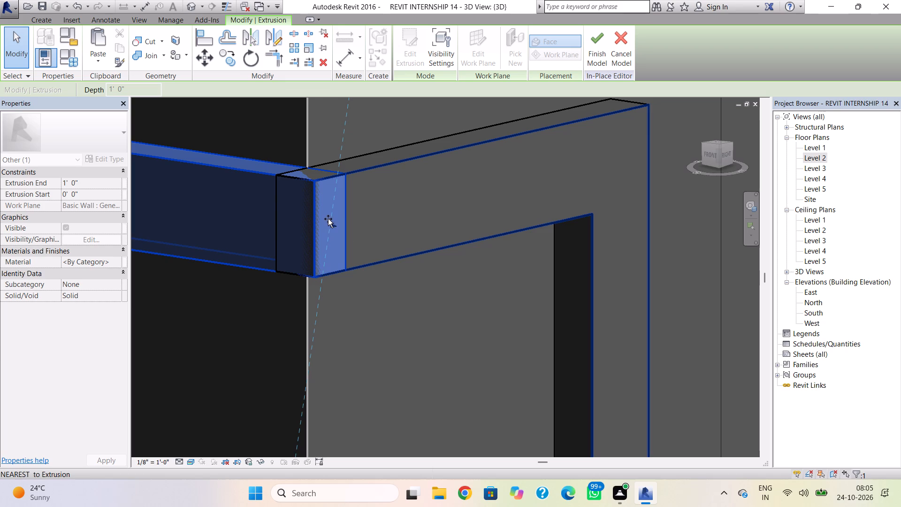
{"action": "left_click_drag", "start_coordinate": [328, 219], "coordinate": [328, 218]}
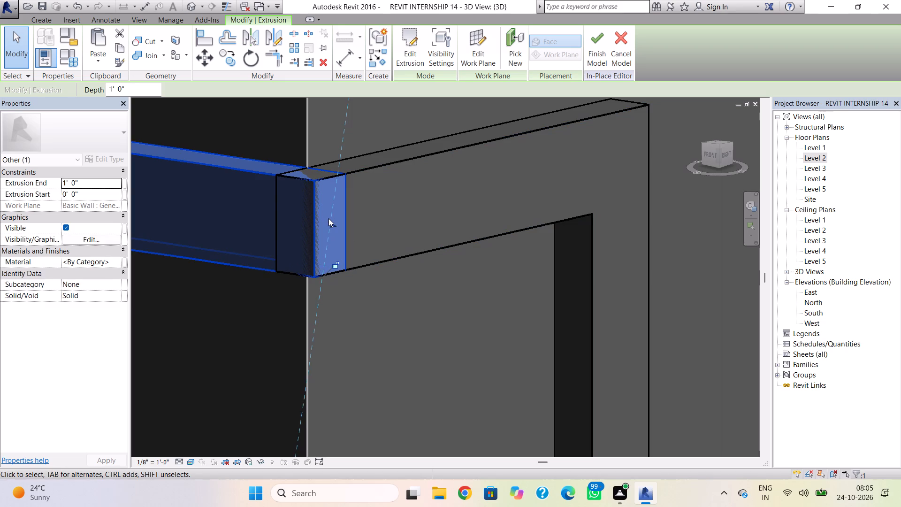
{"action": "scroll", "coordinate": [329, 218], "scroll_direction": "up", "scroll_amount": 4}
{"action": "middle_click_drag", "start_coordinate": [324, 206], "coordinate": [346, 192]}
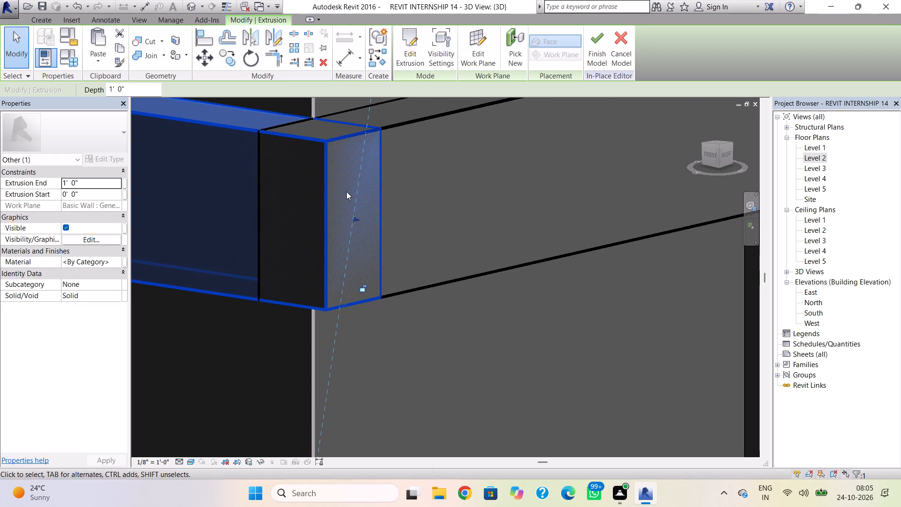
{"action": "scroll", "coordinate": [354, 223], "scroll_direction": "up", "scroll_amount": 1}
{"action": "left_click_drag", "start_coordinate": [354, 217], "coordinate": [351, 215]}
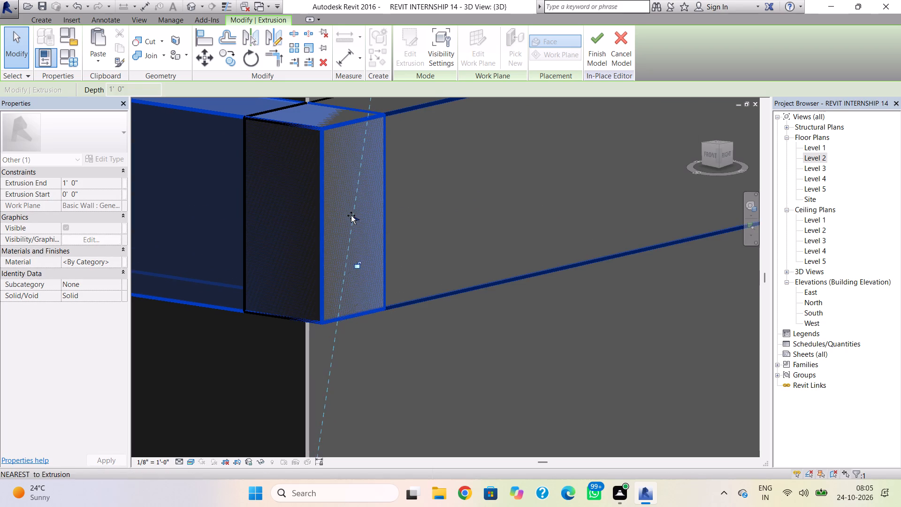
{"action": "left_click_drag", "start_coordinate": [351, 215], "coordinate": [346, 212]}
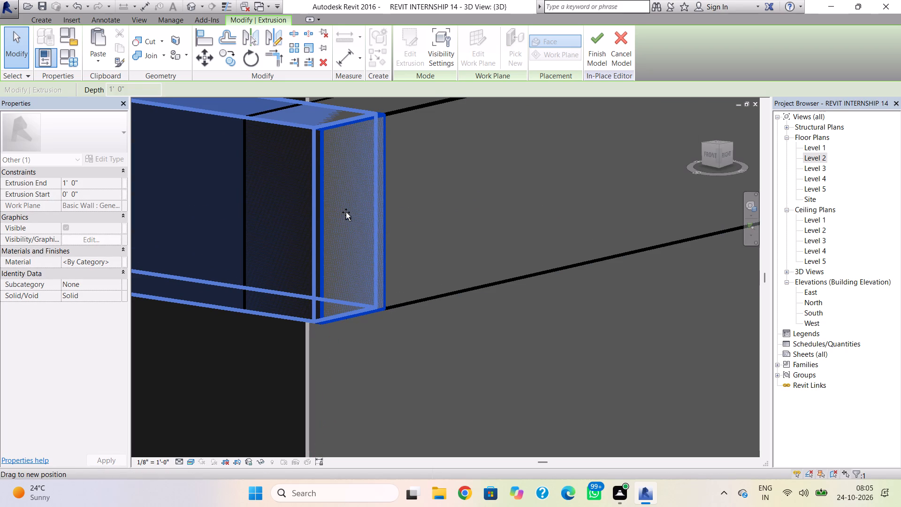
{"action": "left_click_drag", "start_coordinate": [346, 212], "coordinate": [346, 213]}
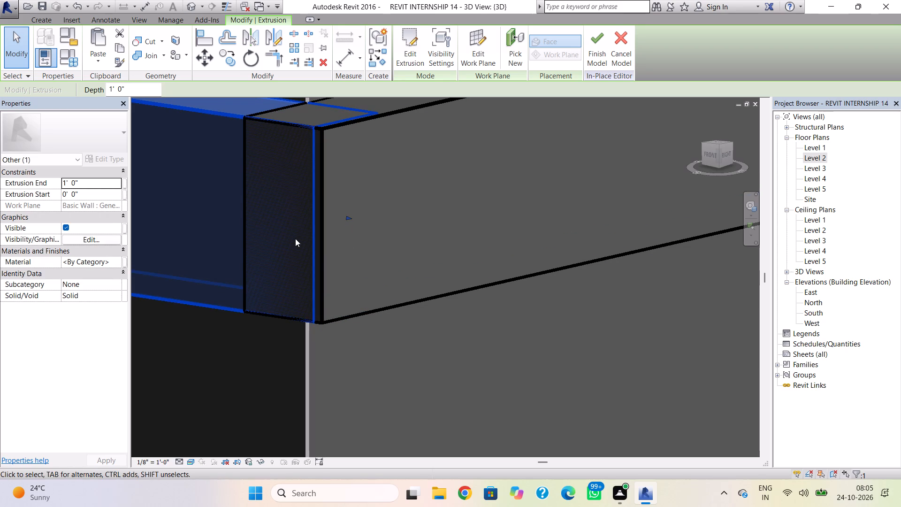
{"action": "key", "text": "Escape"}
Pull the end of the side frame's upper arm slightly back from the front frame's outer face.
{"action": "left_click", "coordinate": [241, 220]}
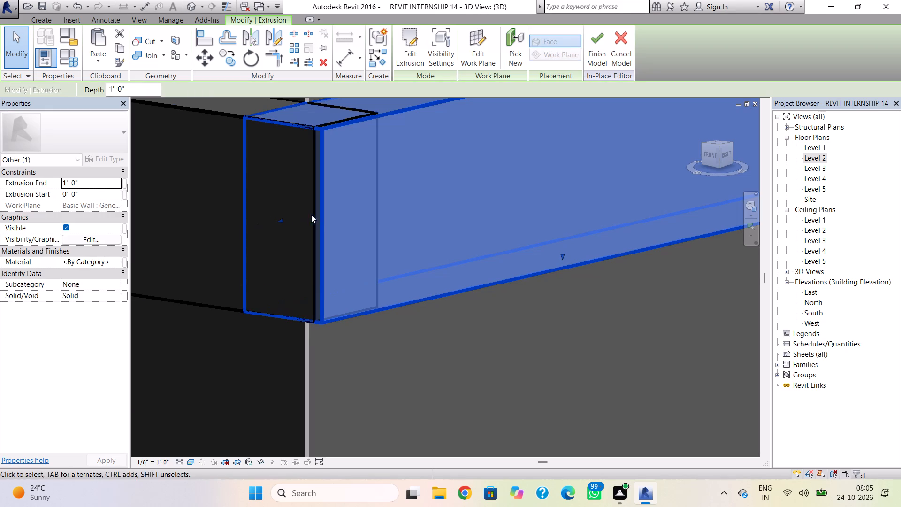
{"action": "left_click_drag", "start_coordinate": [282, 222], "coordinate": [291, 222]}
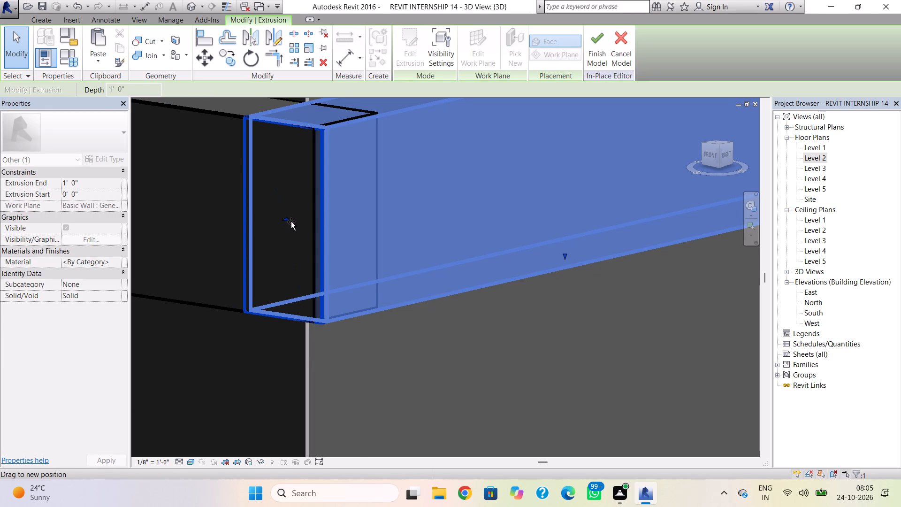
{"action": "left_click_drag", "start_coordinate": [291, 222], "coordinate": [291, 222]}
{"action": "key", "text": "Escape"}
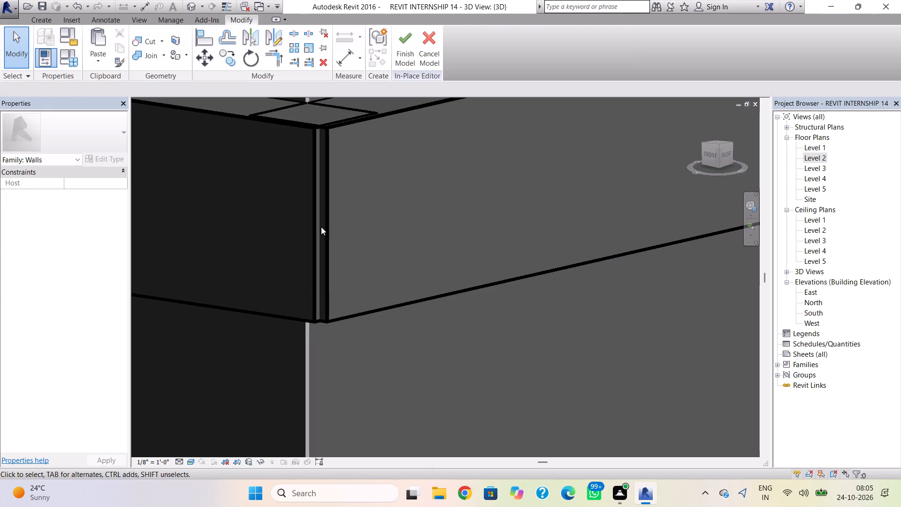
Push the end of the front frame's upper arm slightly out to cover the side frame's face at the corner.
{"action": "left_click", "coordinate": [315, 232]}
{"action": "left_click", "coordinate": [348, 218]}
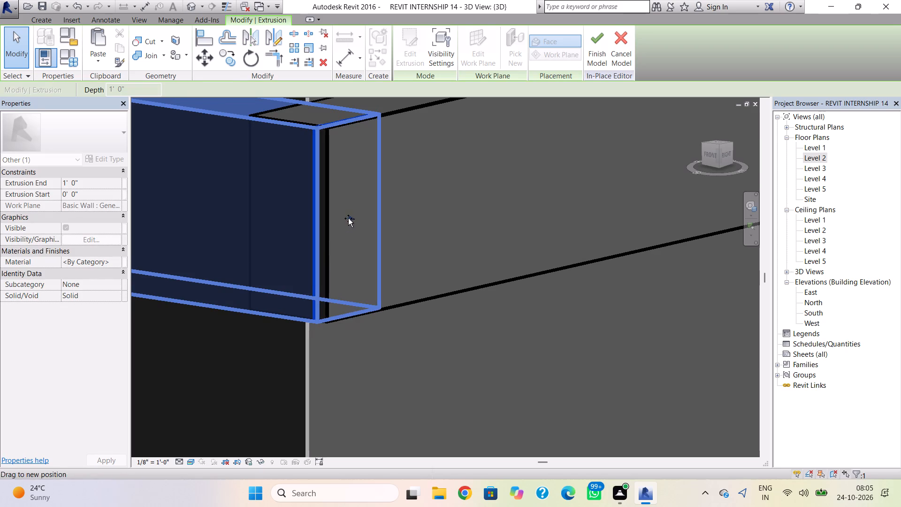
{"action": "left_click", "coordinate": [413, 234]}
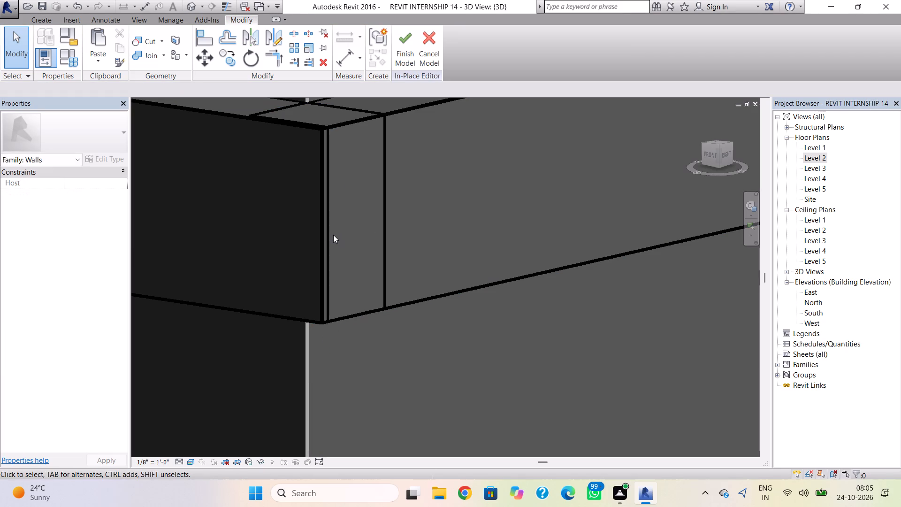
Finish the in-place wall model of the corner frame.
{"action": "left_click", "coordinate": [331, 239]}
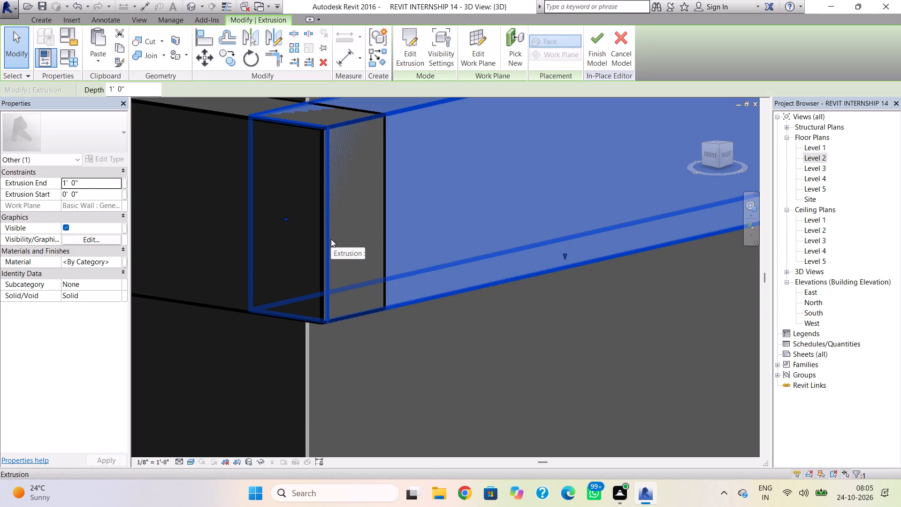
{"action": "scroll", "coordinate": [382, 209], "scroll_direction": "down", "scroll_amount": 3}
{"action": "scroll", "coordinate": [457, 206], "scroll_direction": "down", "scroll_amount": 4}
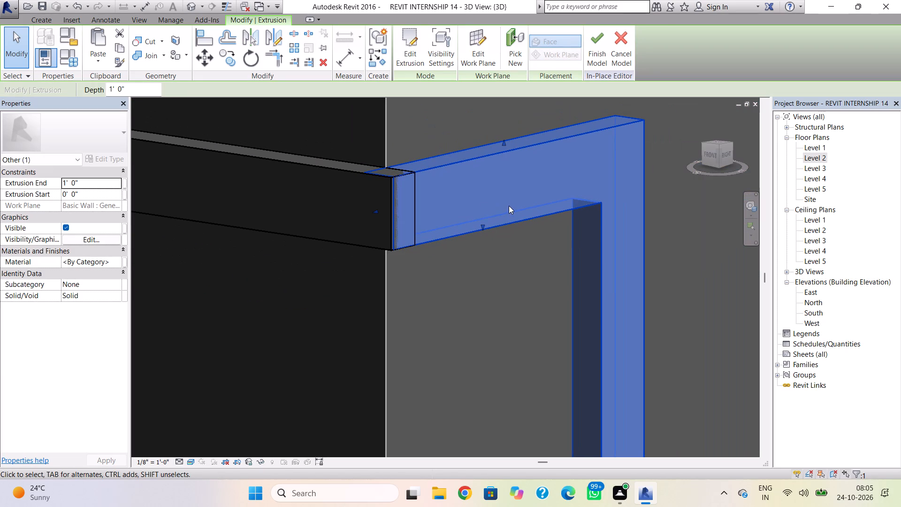
{"action": "left_click", "coordinate": [601, 43]}
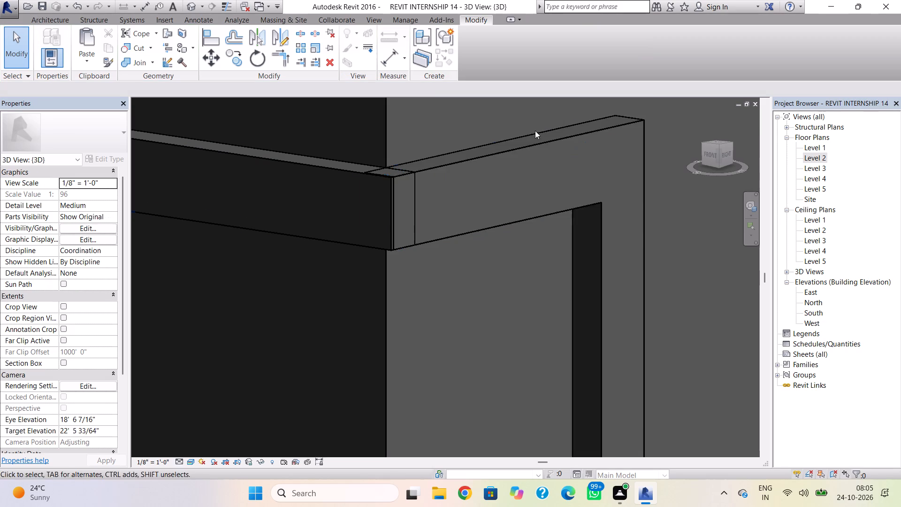
Select the finished frame and nudge its front upper arm's end face toward the side frame's outer face.
{"action": "left_click", "coordinate": [428, 164]}
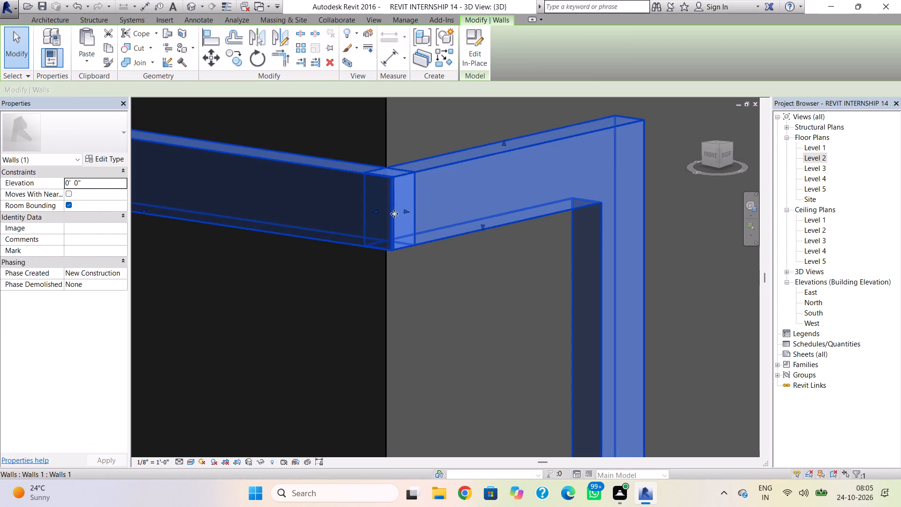
{"action": "scroll", "coordinate": [394, 214], "scroll_direction": "up", "scroll_amount": 4}
{"action": "left_click", "coordinate": [413, 204]}
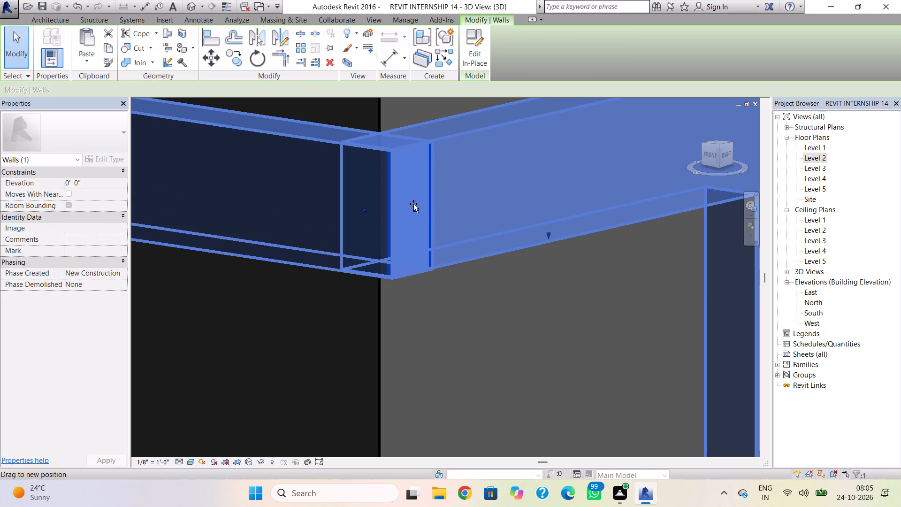
{"action": "left_click", "coordinate": [461, 284]}
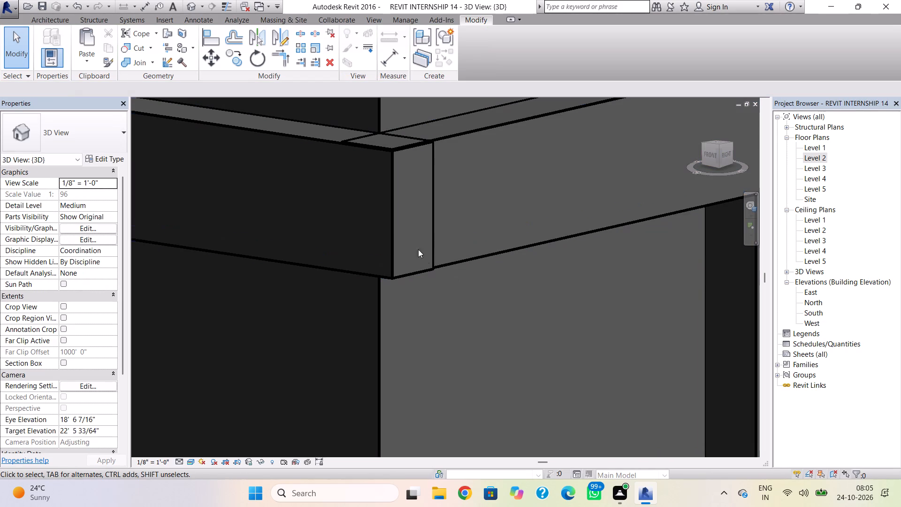
{"action": "left_click", "coordinate": [437, 219]}
{"action": "scroll", "coordinate": [426, 214], "scroll_direction": "up", "scroll_amount": 3}
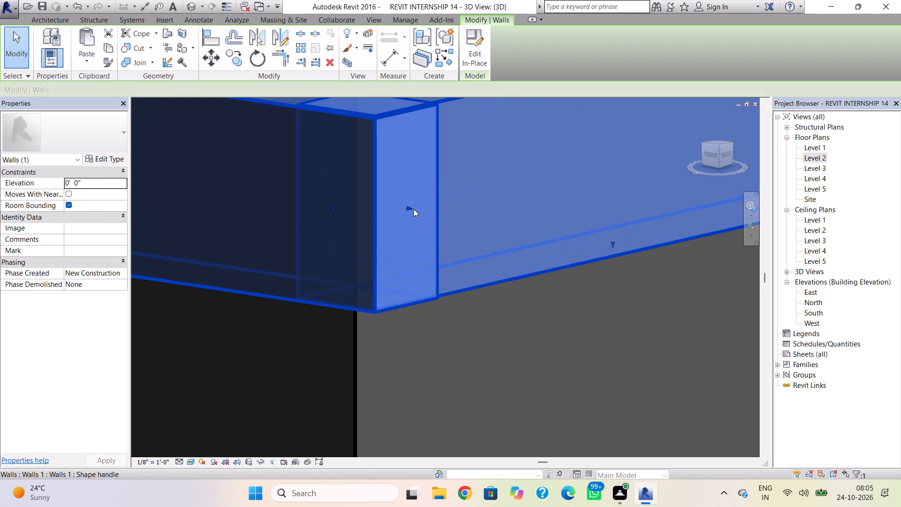
{"action": "scroll", "coordinate": [413, 209], "scroll_direction": "up", "scroll_amount": 1}
{"action": "left_click_drag", "start_coordinate": [409, 209], "coordinate": [407, 209]}
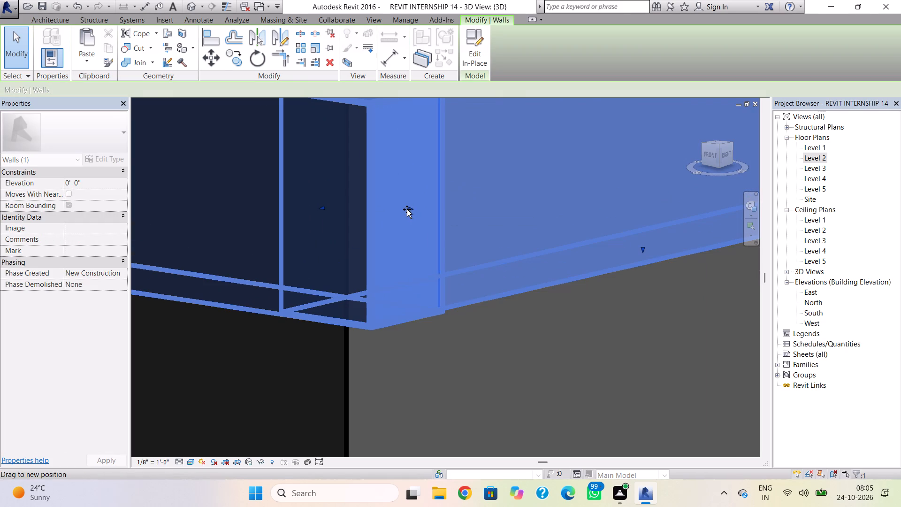
{"action": "left_click_drag", "start_coordinate": [407, 209], "coordinate": [403, 209]}
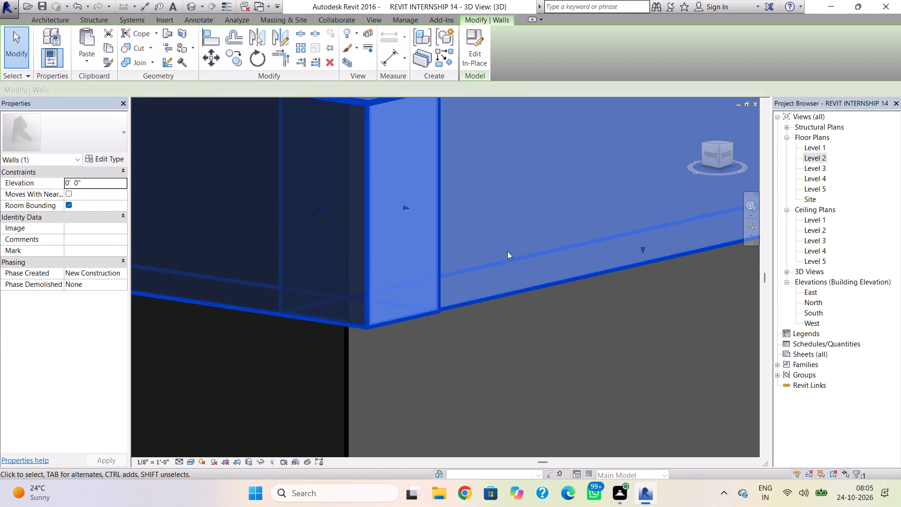
{"action": "left_click", "coordinate": [491, 112]}
{"action": "scroll", "coordinate": [490, 140], "scroll_direction": "down", "scroll_amount": 2}
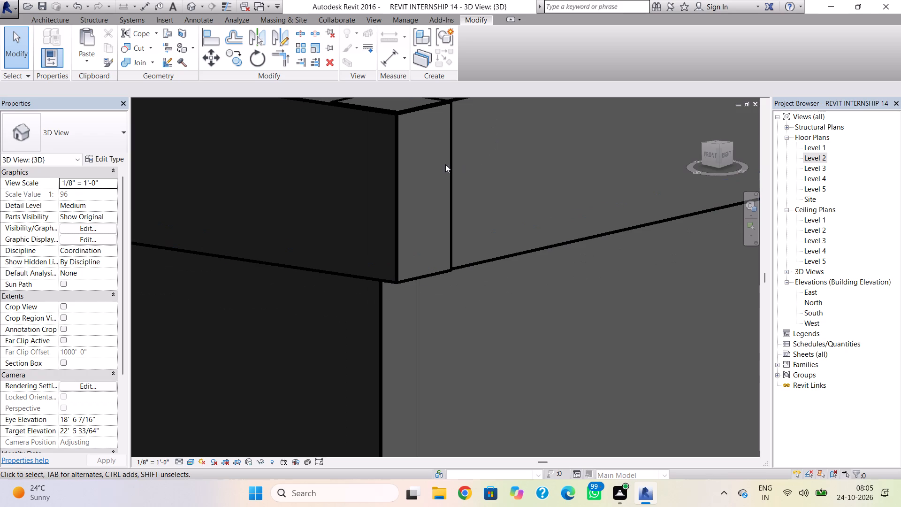
{"action": "left_click", "coordinate": [449, 162]}
{"action": "scroll", "coordinate": [438, 172], "scroll_direction": "up", "scroll_amount": 4}
{"action": "left_click_drag", "start_coordinate": [418, 206], "coordinate": [414, 203]}
{"action": "left_click", "coordinate": [457, 377]}
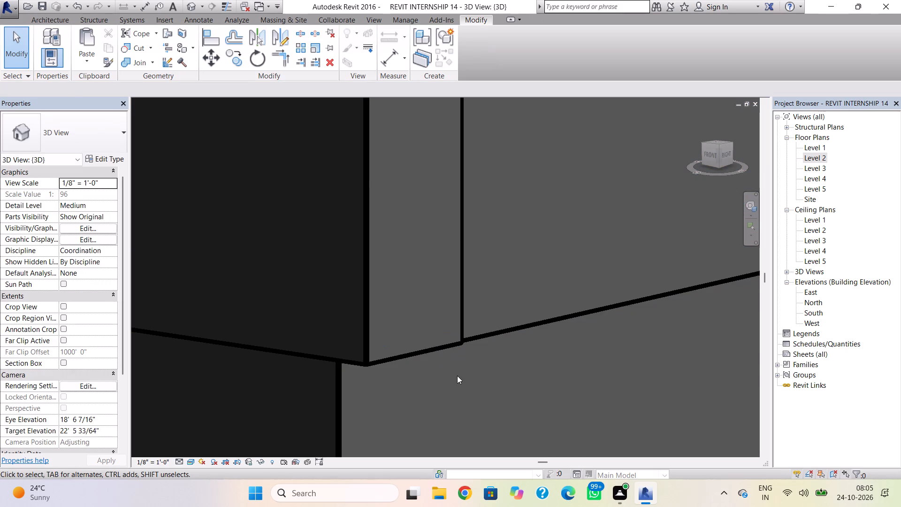
Pull the front upper arm's end face slightly inward, behind the side frame's outer face.
{"action": "left_click", "coordinate": [457, 253]}
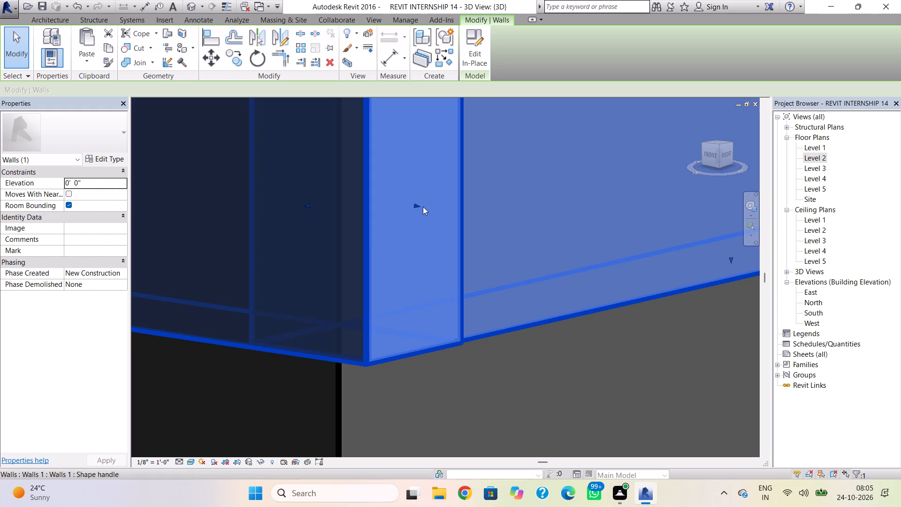
{"action": "scroll", "coordinate": [445, 206], "scroll_direction": "up", "scroll_amount": 3}
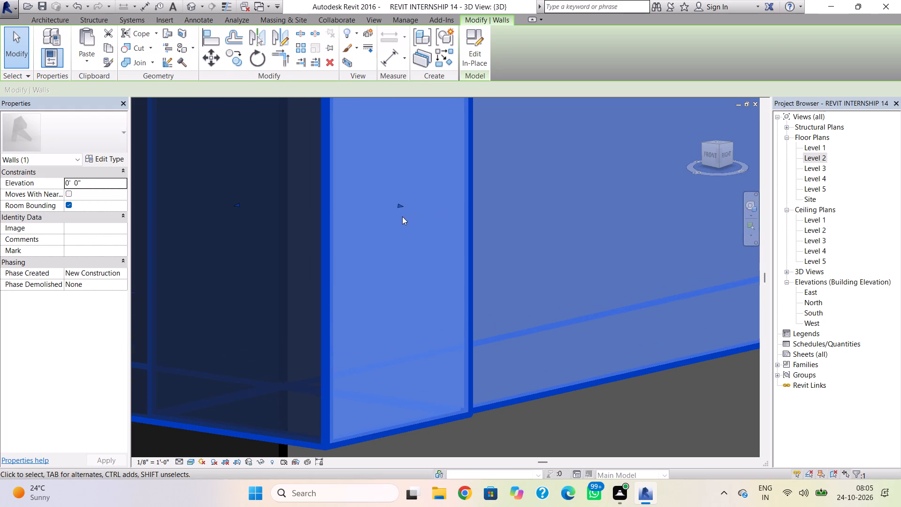
{"action": "scroll", "coordinate": [401, 205], "scroll_direction": "up", "scroll_amount": 3}
{"action": "left_click_drag", "start_coordinate": [401, 205], "coordinate": [398, 205]}
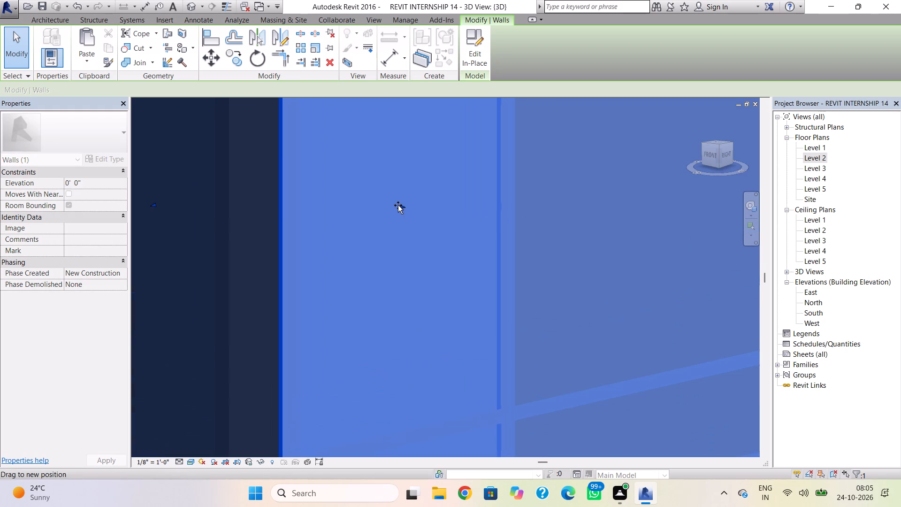
{"action": "left_click_drag", "start_coordinate": [398, 205], "coordinate": [382, 207]}
{"action": "left_click", "coordinate": [542, 204]}
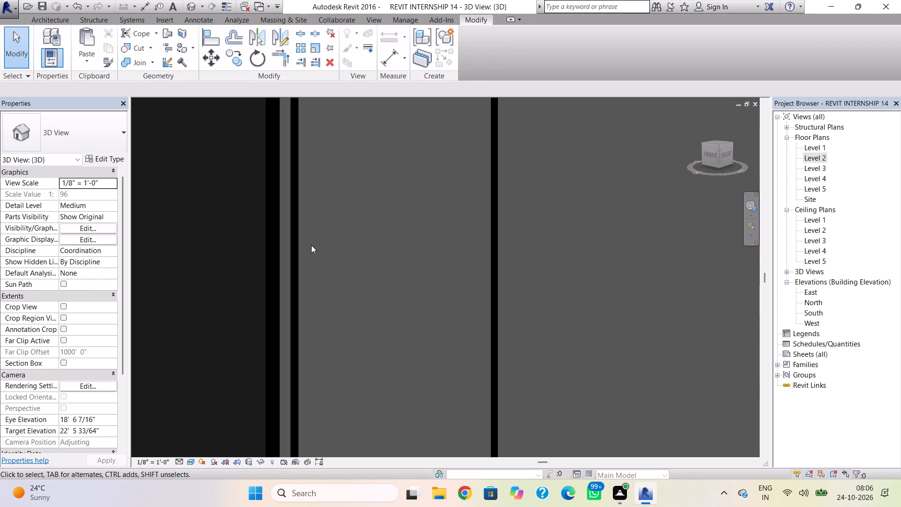
{"action": "scroll", "coordinate": [311, 245], "scroll_direction": "down", "scroll_amount": 11}
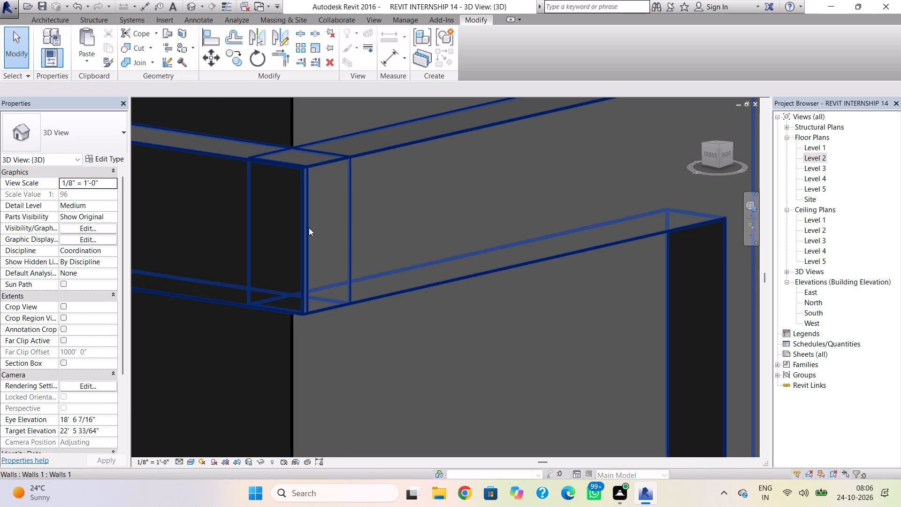
{"action": "left_click", "coordinate": [309, 228]}
{"action": "left_click_drag", "start_coordinate": [333, 238], "coordinate": [332, 237]}
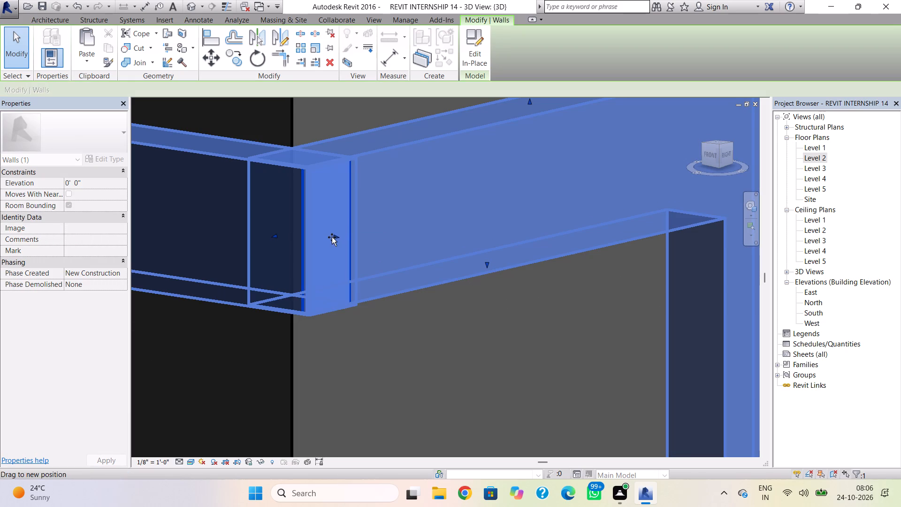
{"action": "left_click_drag", "start_coordinate": [332, 237], "coordinate": [324, 230]}
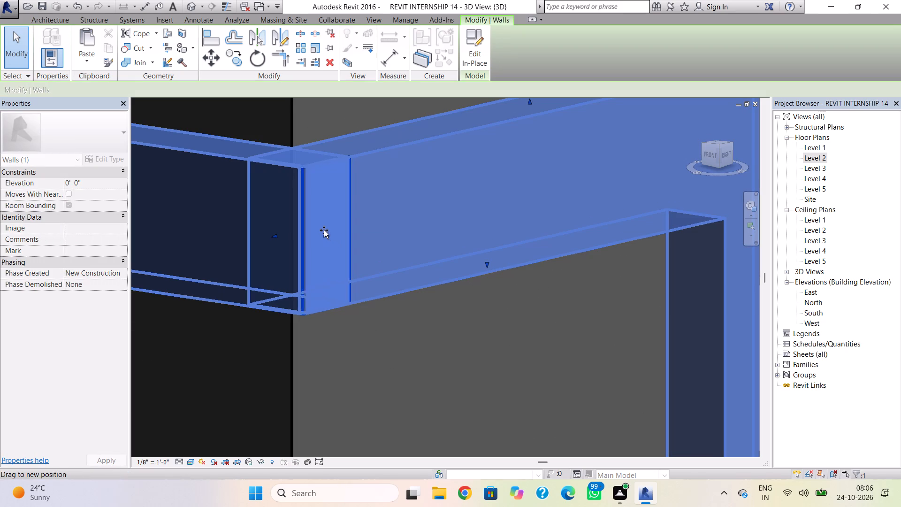
{"action": "left_click_drag", "start_coordinate": [324, 230], "coordinate": [323, 229]}
{"action": "scroll", "coordinate": [321, 237], "scroll_direction": "up", "scroll_amount": 2}
{"action": "left_click", "coordinate": [289, 251]}
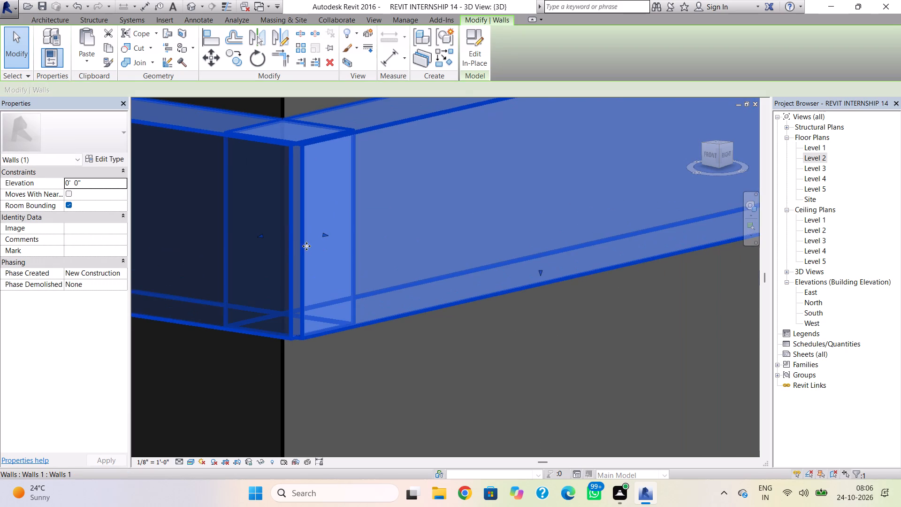
{"action": "left_click", "coordinate": [375, 404]}
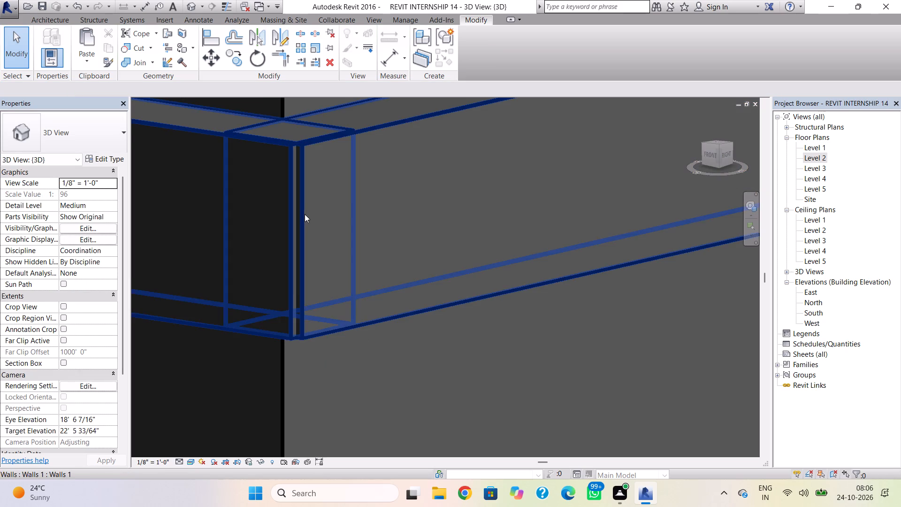
Extend the end of the side frame's upper arm slightly outward to close the corner with the front frame.
{"action": "left_click", "coordinate": [292, 225]}
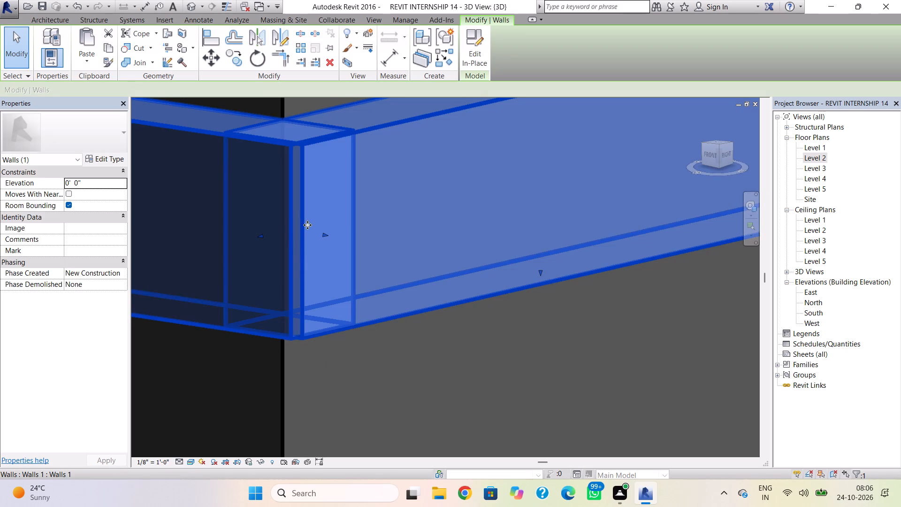
{"action": "left_click_drag", "start_coordinate": [263, 237], "coordinate": [259, 238]}
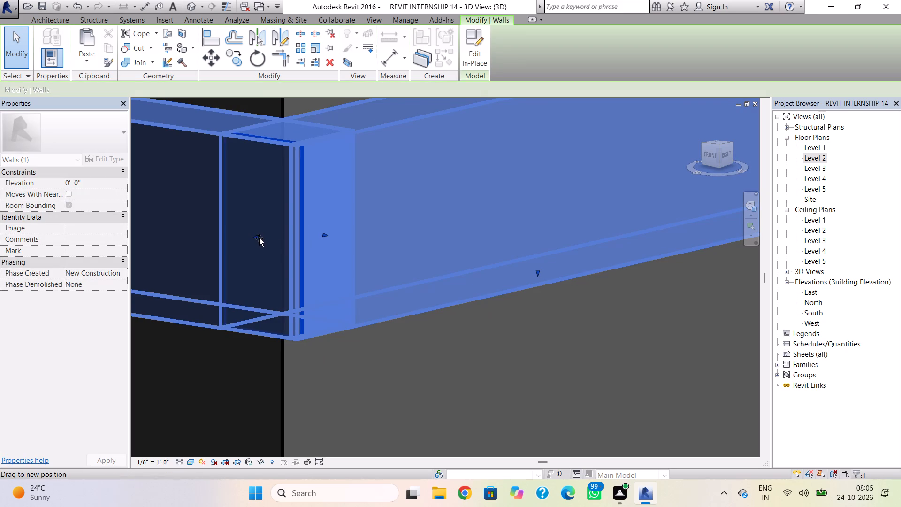
{"action": "left_click_drag", "start_coordinate": [259, 238], "coordinate": [258, 238]}
{"action": "left_click", "coordinate": [392, 379]}
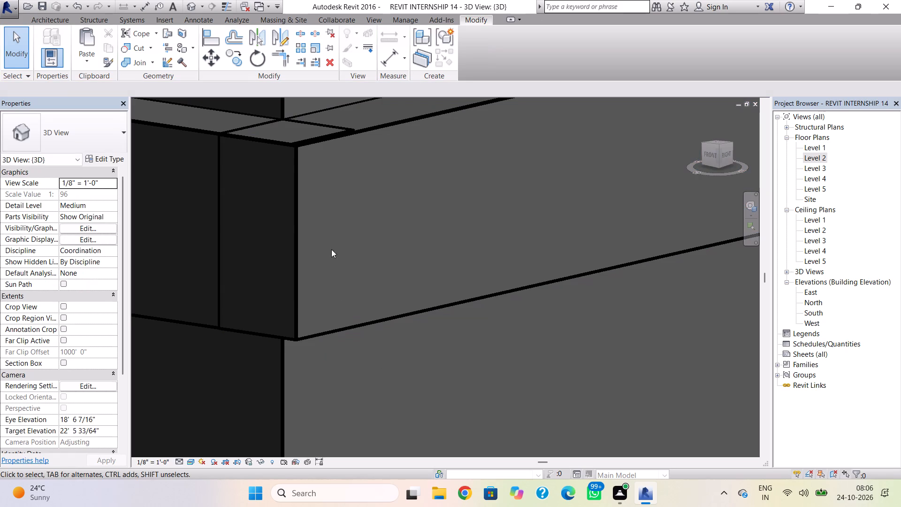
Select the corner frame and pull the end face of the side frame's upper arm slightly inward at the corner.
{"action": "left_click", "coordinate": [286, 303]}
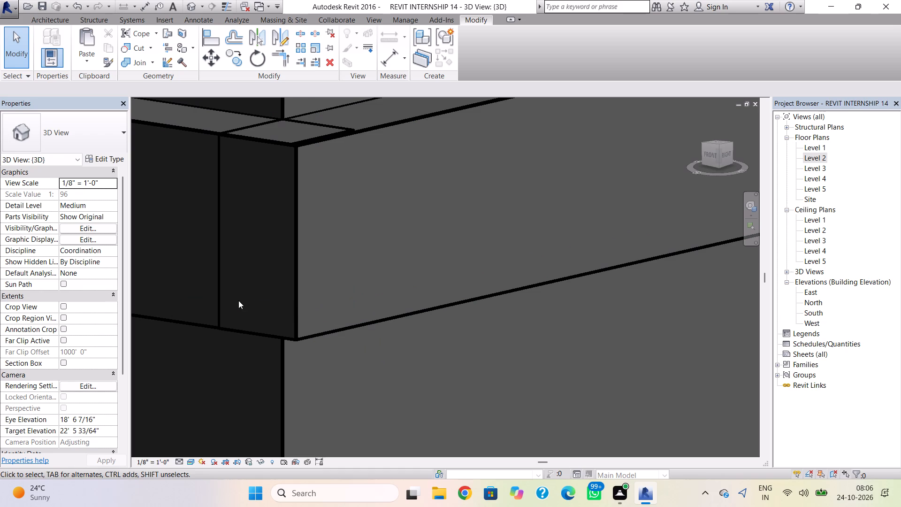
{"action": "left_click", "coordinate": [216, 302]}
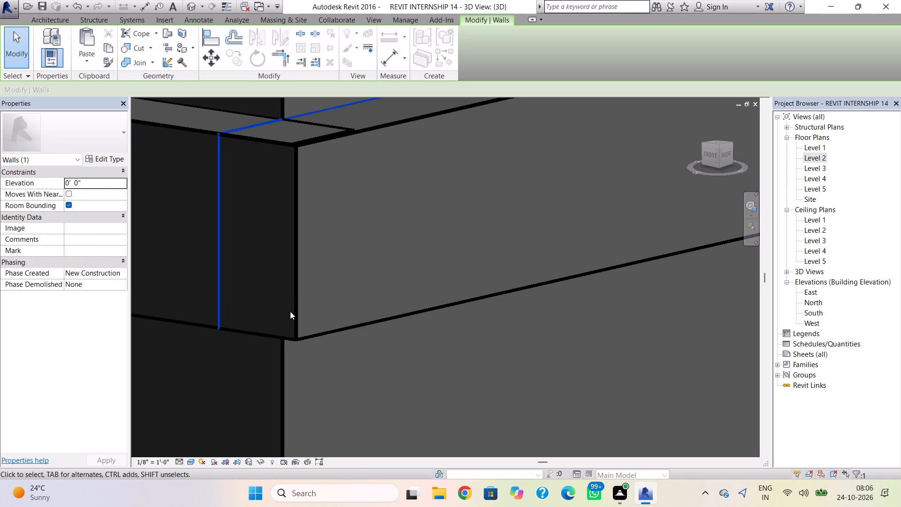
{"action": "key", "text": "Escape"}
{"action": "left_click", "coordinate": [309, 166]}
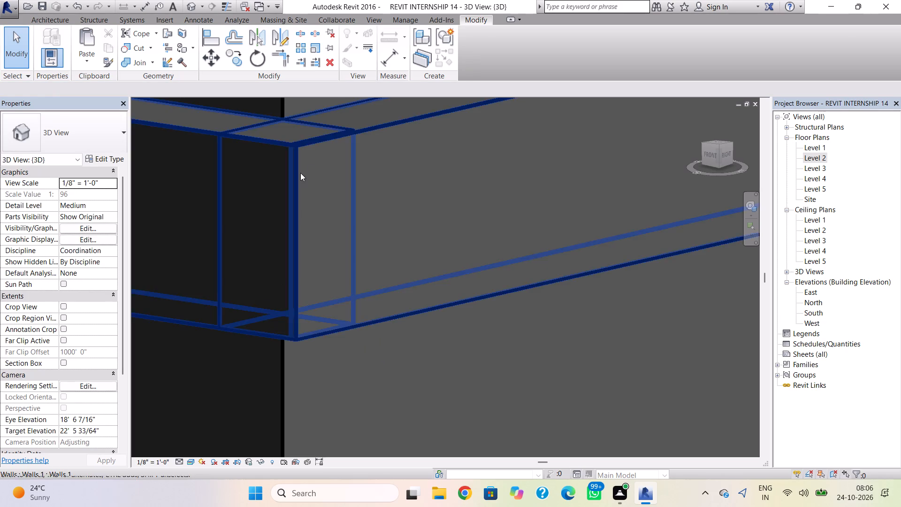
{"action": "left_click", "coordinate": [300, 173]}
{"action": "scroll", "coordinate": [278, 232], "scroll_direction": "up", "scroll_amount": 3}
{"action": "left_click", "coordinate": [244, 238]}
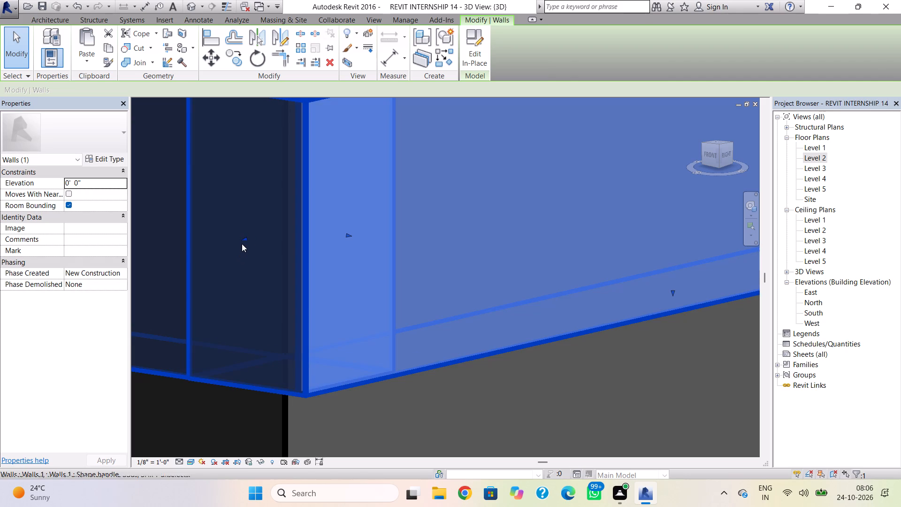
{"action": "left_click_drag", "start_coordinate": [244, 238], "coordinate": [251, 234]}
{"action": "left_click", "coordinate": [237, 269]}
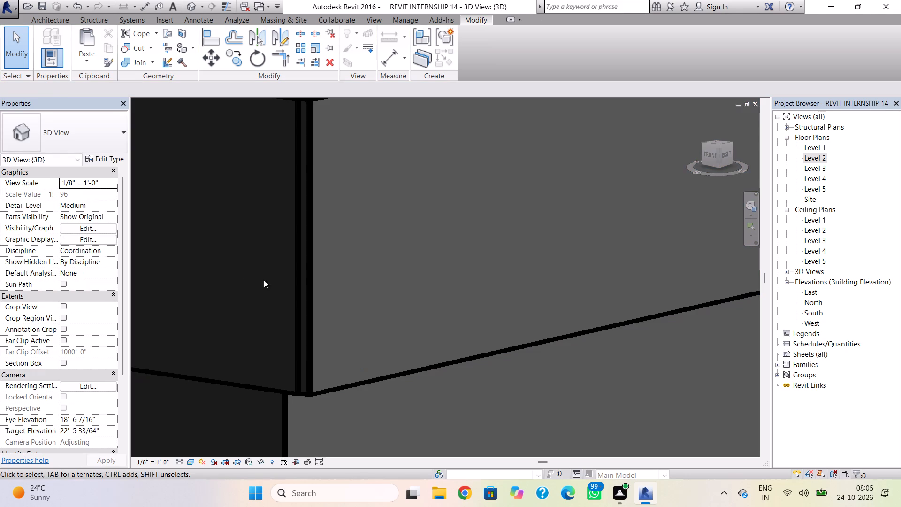
Extend the end of the side frame's upper arm slightly outward again toward the front frame's outer face.
{"action": "left_click", "coordinate": [296, 269]}
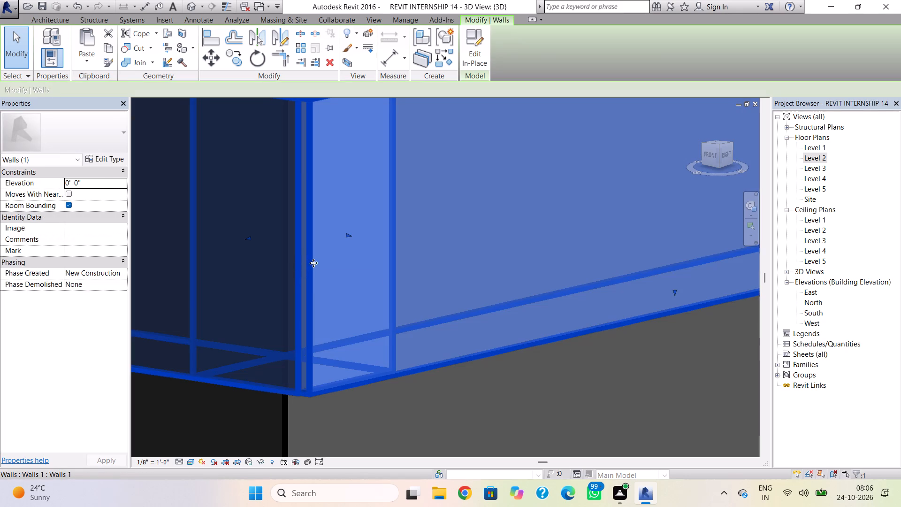
{"action": "scroll", "coordinate": [315, 261], "scroll_direction": "up", "scroll_amount": 3}
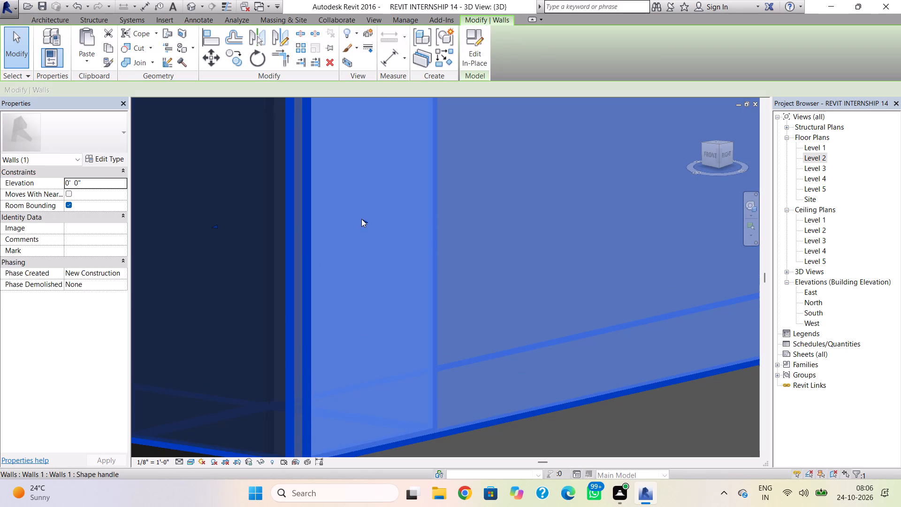
{"action": "left_click", "coordinate": [220, 226]}
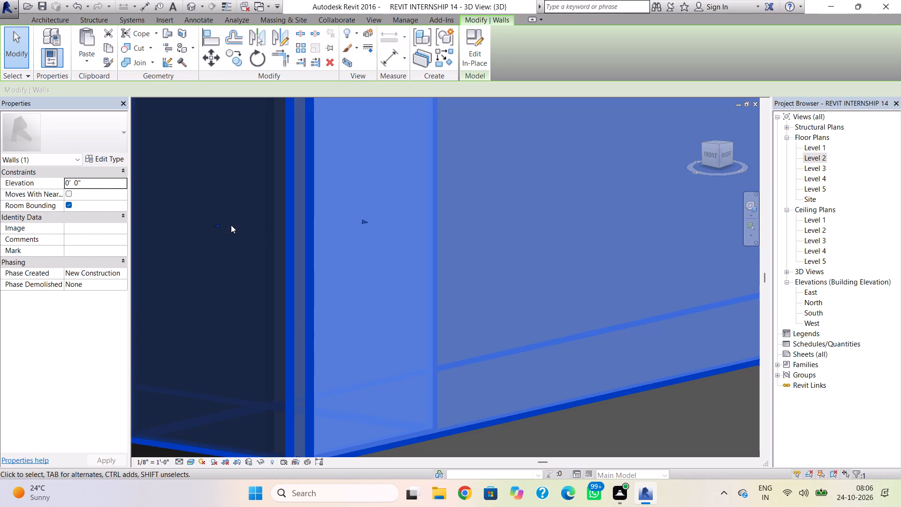
{"action": "left_click_drag", "start_coordinate": [225, 225], "coordinate": [213, 233]}
{"action": "left_click", "coordinate": [338, 238]}
{"action": "scroll", "coordinate": [327, 244], "scroll_direction": "down", "scroll_amount": 5}
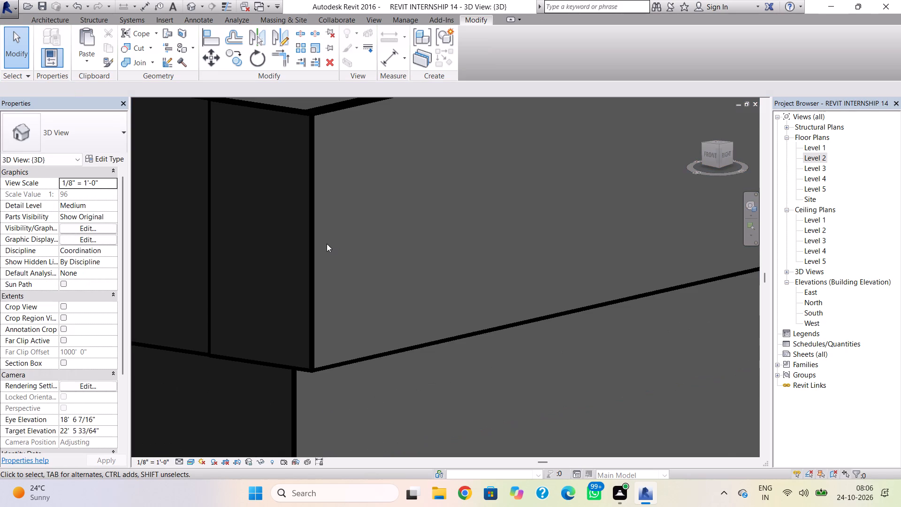
Examine how the front and side frames meet at the lower and upper corners of the tall block.
{"action": "scroll", "coordinate": [327, 244], "scroll_direction": "down", "scroll_amount": 17}
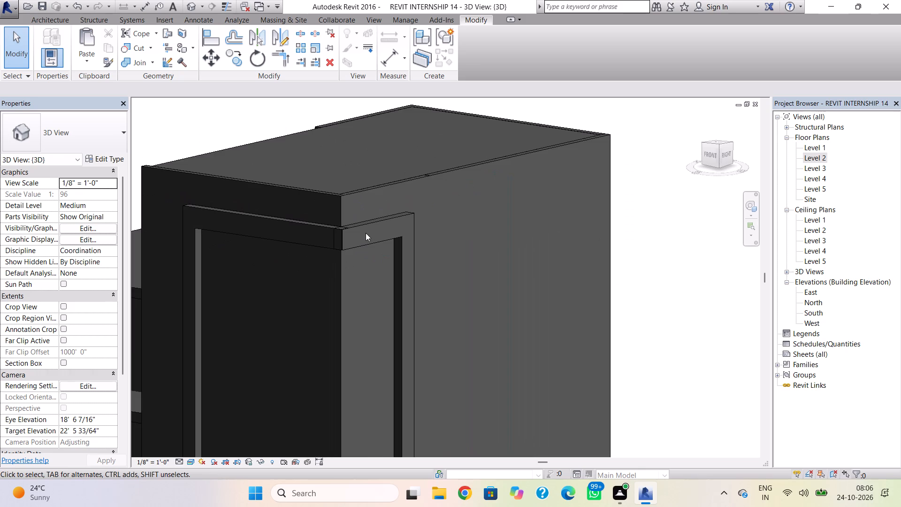
{"action": "scroll", "coordinate": [366, 232], "scroll_direction": "down", "scroll_amount": 3}
{"action": "middle_click_drag", "start_coordinate": [370, 231], "coordinate": [388, 145]}
{"action": "scroll", "coordinate": [369, 323], "scroll_direction": "up", "scroll_amount": 4}
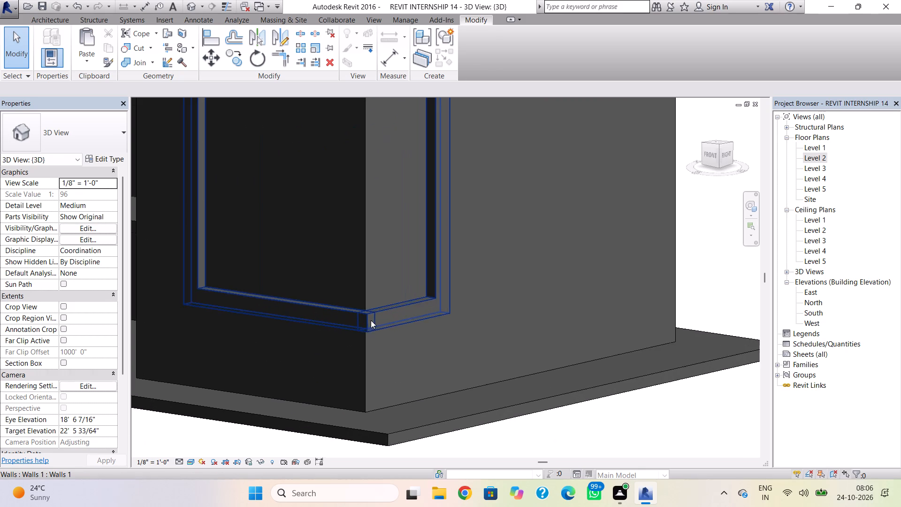
{"action": "scroll", "coordinate": [371, 320], "scroll_direction": "up", "scroll_amount": 8}
{"action": "scroll", "coordinate": [375, 198], "scroll_direction": "down", "scroll_amount": 2}
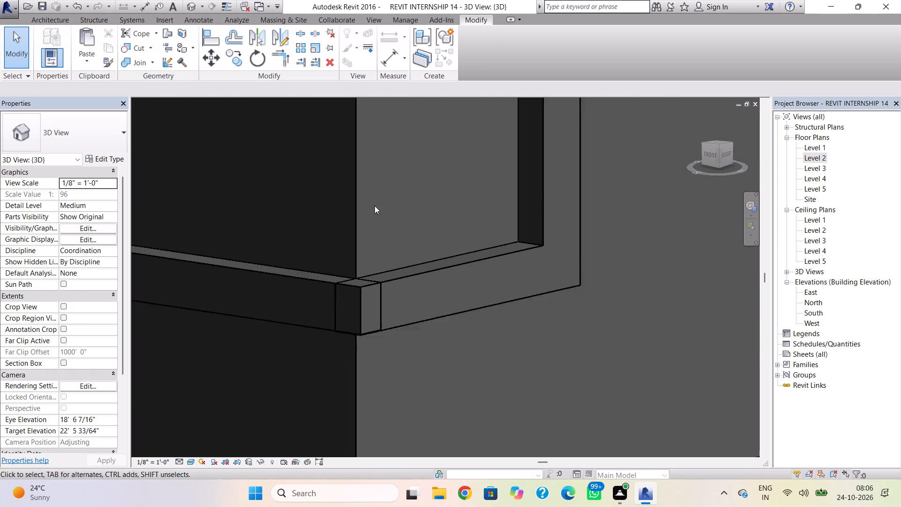
{"action": "scroll", "coordinate": [374, 206], "scroll_direction": "down", "scroll_amount": 8}
{"action": "scroll", "coordinate": [370, 104], "scroll_direction": "down", "scroll_amount": 1}
{"action": "middle_click_drag", "start_coordinate": [375, 109], "coordinate": [382, 334]}
{"action": "scroll", "coordinate": [369, 260], "scroll_direction": "up", "scroll_amount": 4}
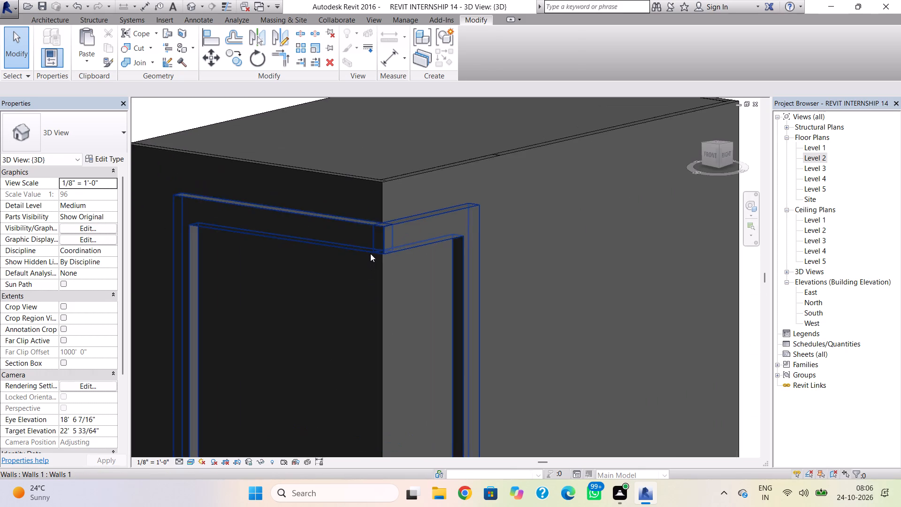
{"action": "scroll", "coordinate": [370, 253], "scroll_direction": "up", "scroll_amount": 10}
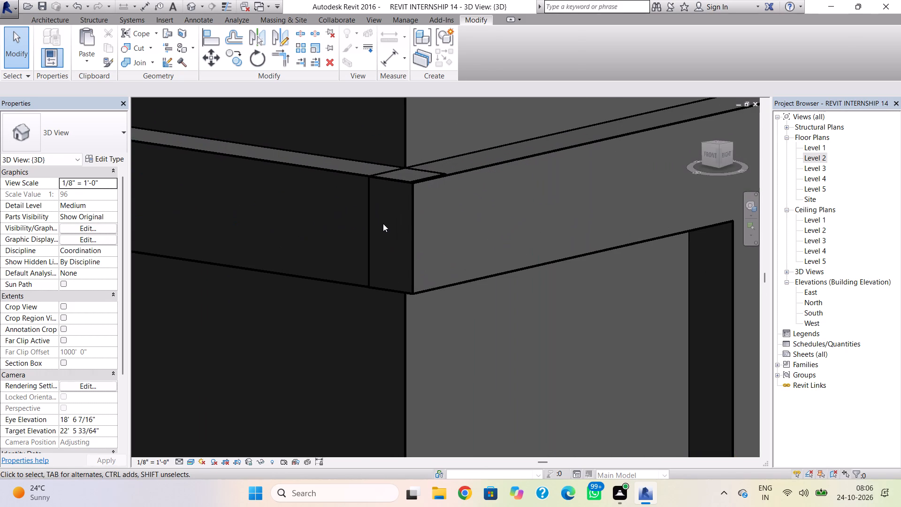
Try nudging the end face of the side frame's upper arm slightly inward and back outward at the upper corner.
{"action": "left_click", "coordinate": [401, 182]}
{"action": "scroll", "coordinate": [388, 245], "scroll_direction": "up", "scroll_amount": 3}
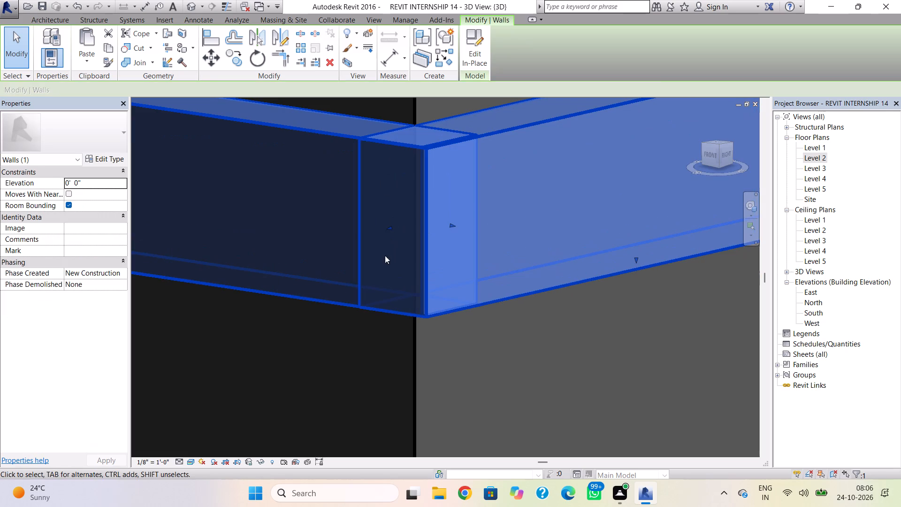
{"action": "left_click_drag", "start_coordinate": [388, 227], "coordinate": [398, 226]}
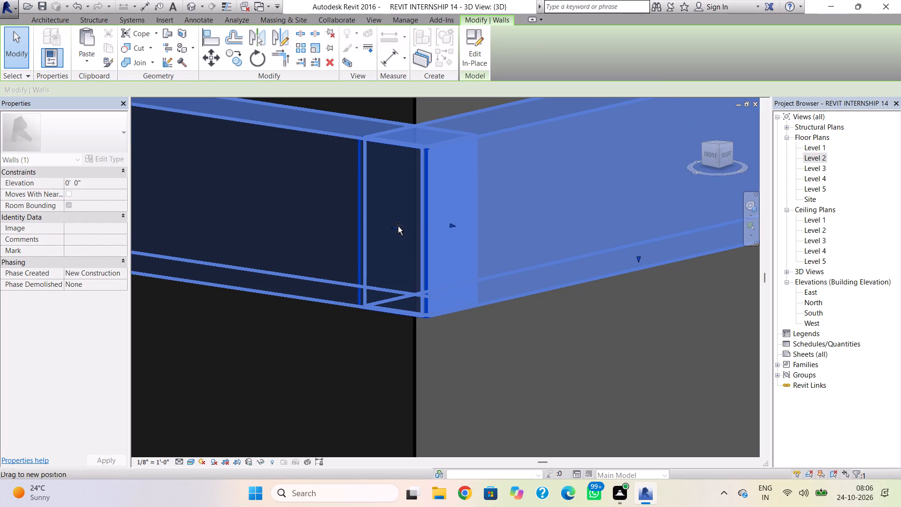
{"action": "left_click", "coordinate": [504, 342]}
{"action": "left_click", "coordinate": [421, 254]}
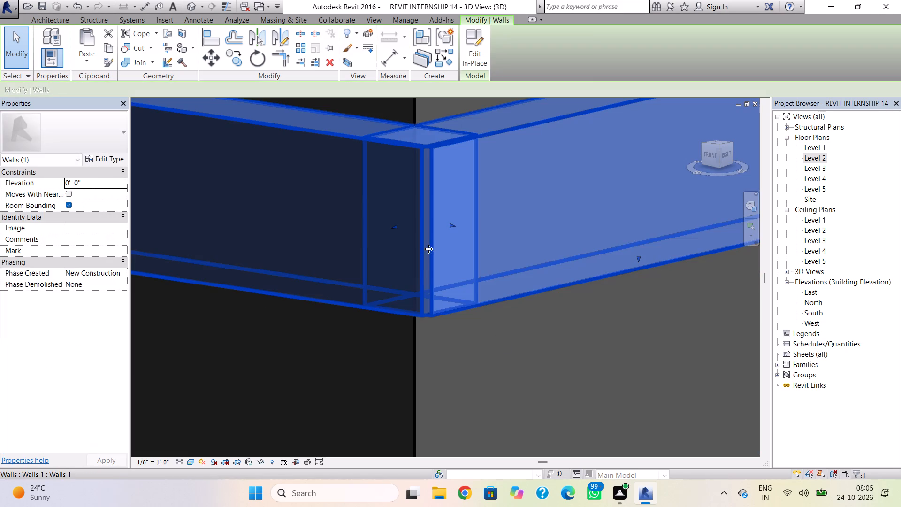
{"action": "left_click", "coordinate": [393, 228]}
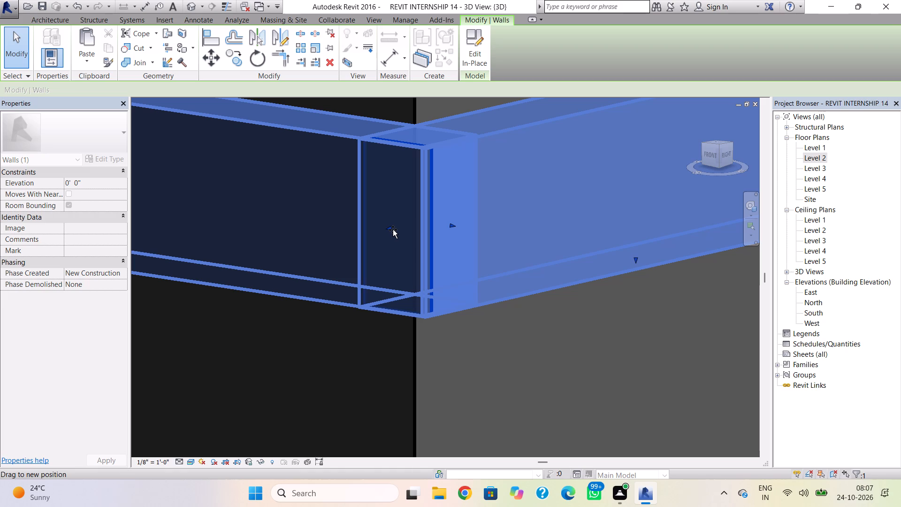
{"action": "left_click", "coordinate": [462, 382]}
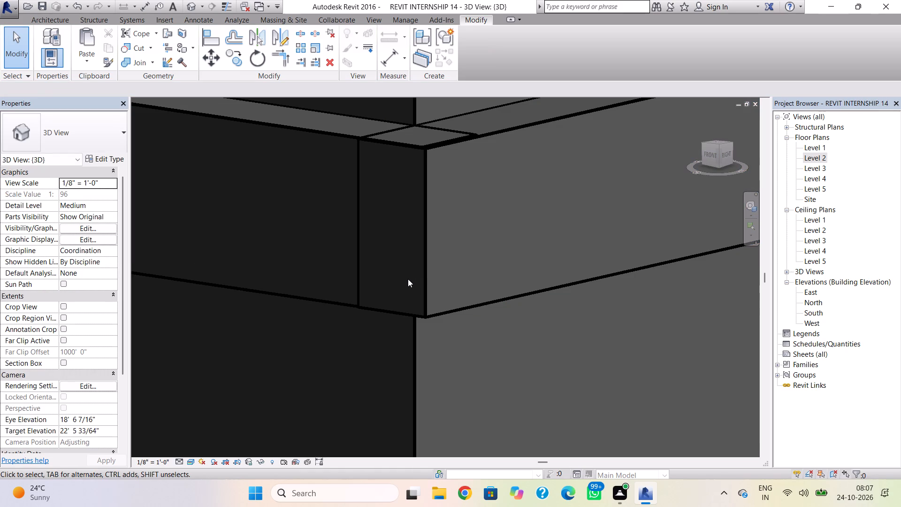
Reselect the frame and shift the side frame's upper-arm end inward, bringing it slightly back out toward the front frame's face.
{"action": "left_click", "coordinate": [408, 279]}
{"action": "left_click_drag", "start_coordinate": [358, 283], "coordinate": [363, 279]}
{"action": "left_click", "coordinate": [397, 267]}
{"action": "left_click", "coordinate": [422, 255]}
{"action": "scroll", "coordinate": [418, 253], "scroll_direction": "up", "scroll_amount": 4}
{"action": "left_click_drag", "start_coordinate": [371, 208], "coordinate": [372, 208]}
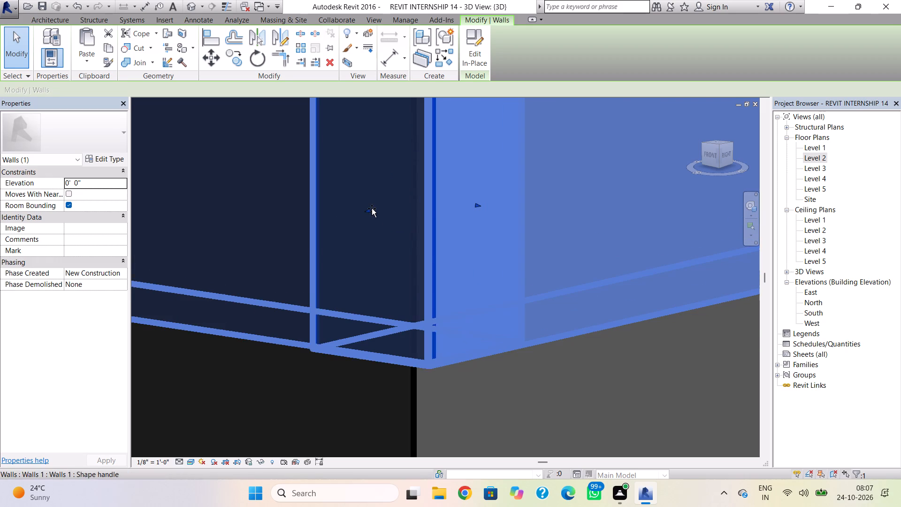
{"action": "left_click_drag", "start_coordinate": [372, 208], "coordinate": [383, 214]}
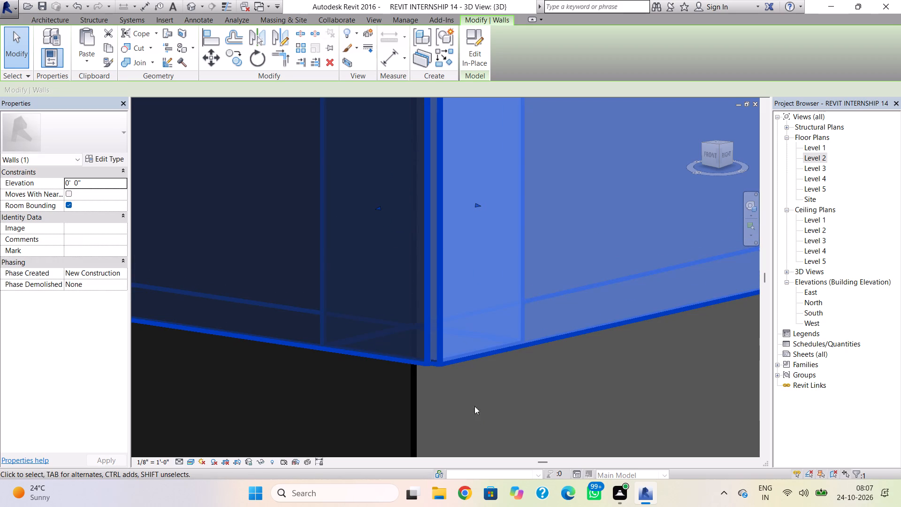
{"action": "left_click", "coordinate": [379, 210]}
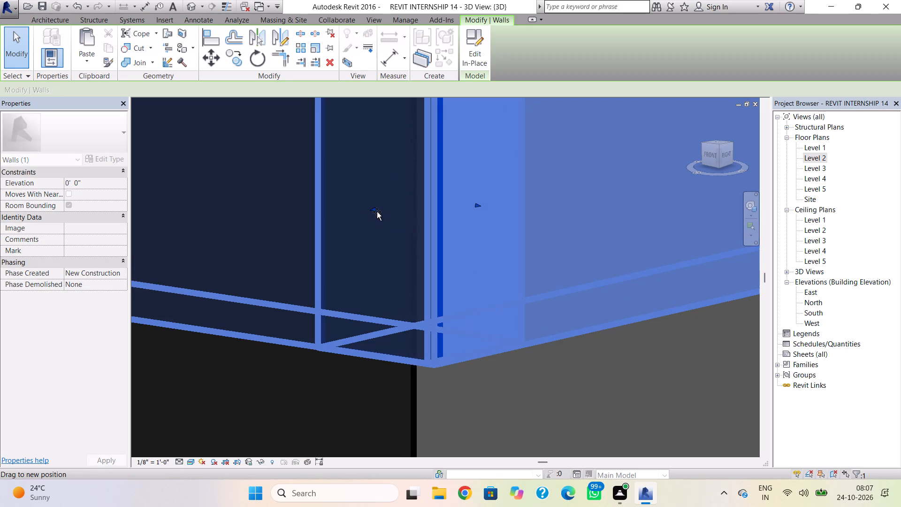
{"action": "left_click", "coordinate": [507, 416]}
Fine-tune the end face of the side frame's upper arm with a very small shift at the corner seam.
{"action": "scroll", "coordinate": [469, 360], "scroll_direction": "down", "scroll_amount": 1}
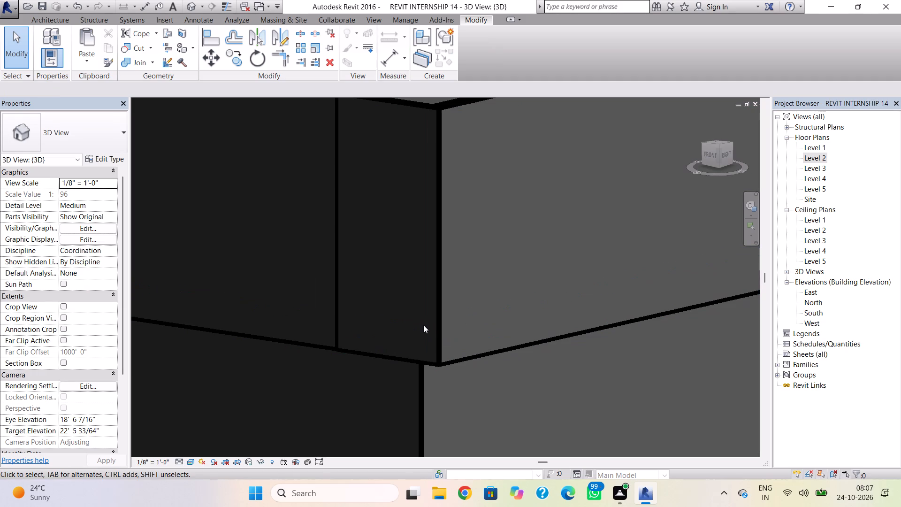
{"action": "left_click", "coordinate": [434, 312]}
{"action": "left_click", "coordinate": [439, 309]}
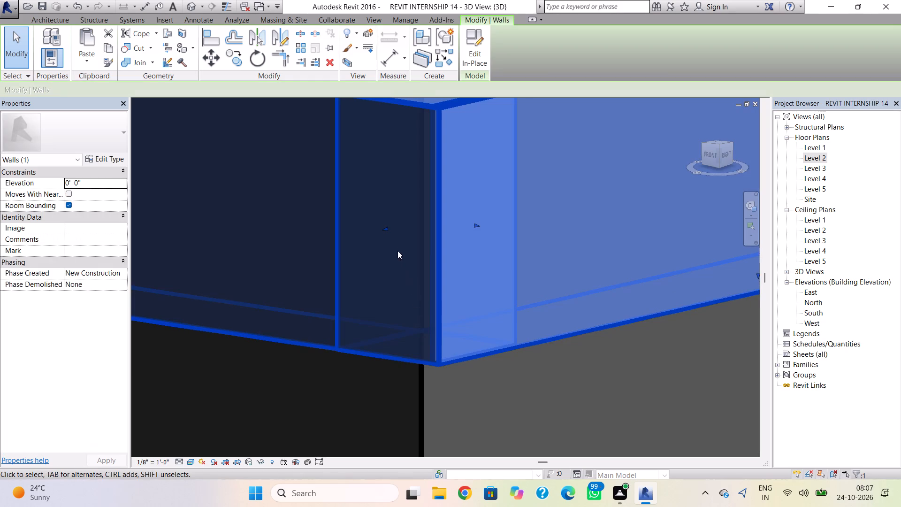
{"action": "left_click_drag", "start_coordinate": [386, 230], "coordinate": [390, 231]}
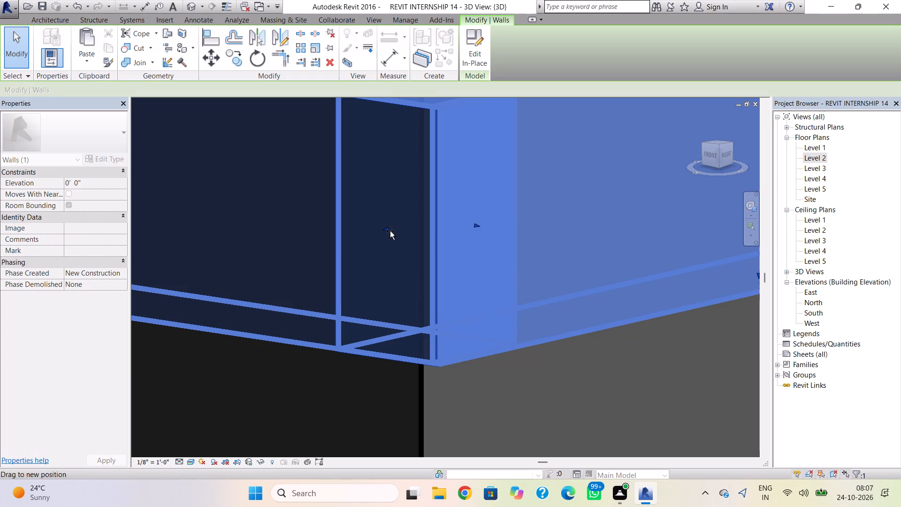
{"action": "left_click_drag", "start_coordinate": [390, 231], "coordinate": [391, 232]}
{"action": "left_click", "coordinate": [391, 230]}
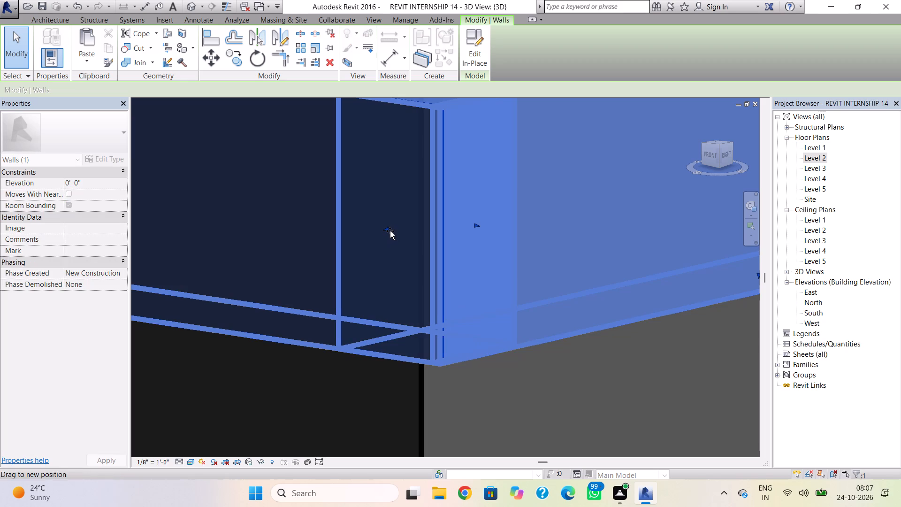
{"action": "left_click", "coordinate": [486, 395]}
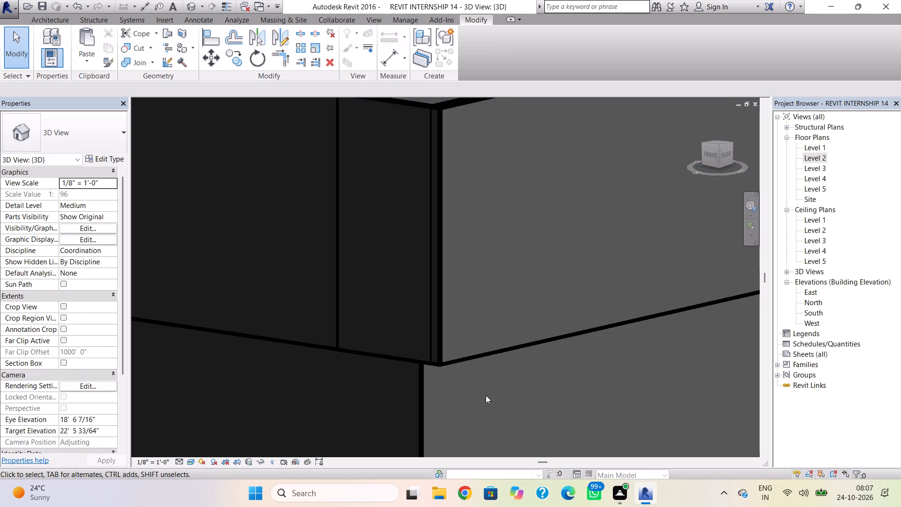
Reselect the frame and nudge the front end face of the side frame's upper arm slightly inward at the upper corner.
{"action": "left_click", "coordinate": [435, 329]}
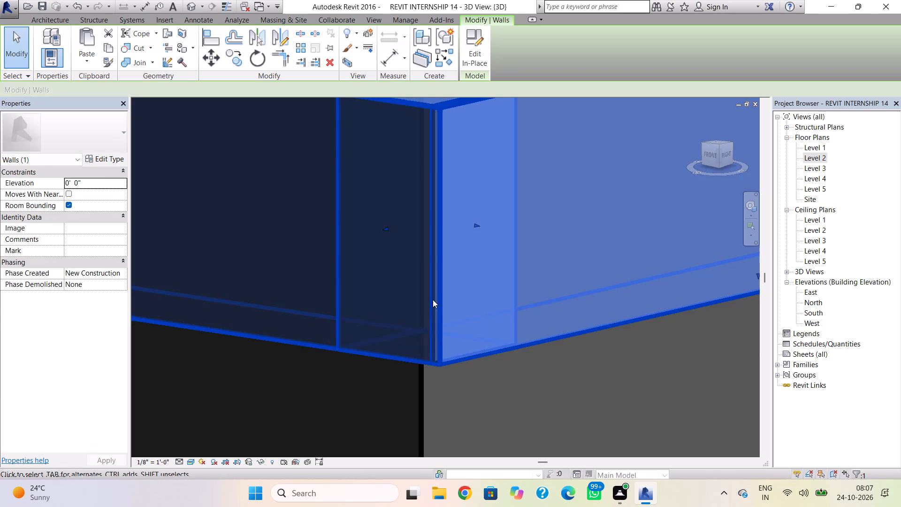
{"action": "left_click_drag", "start_coordinate": [381, 231], "coordinate": [388, 233]}
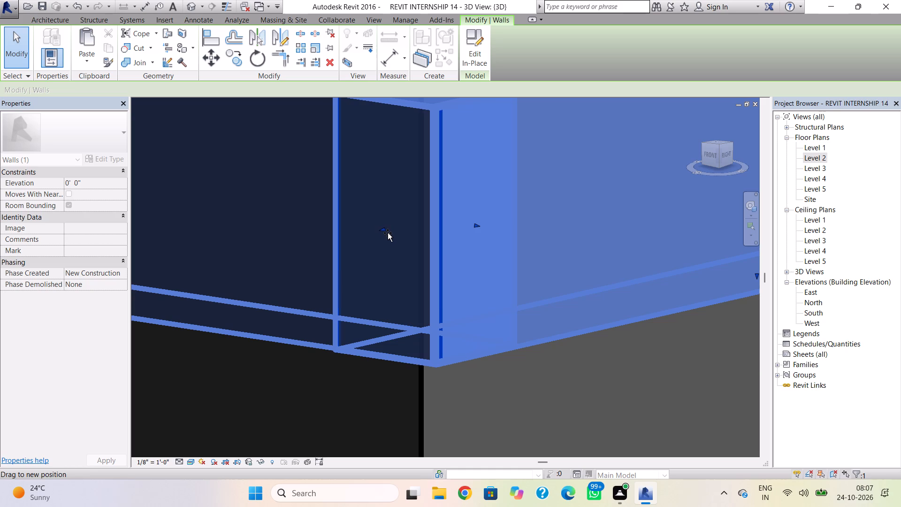
{"action": "left_click_drag", "start_coordinate": [388, 233], "coordinate": [392, 235]}
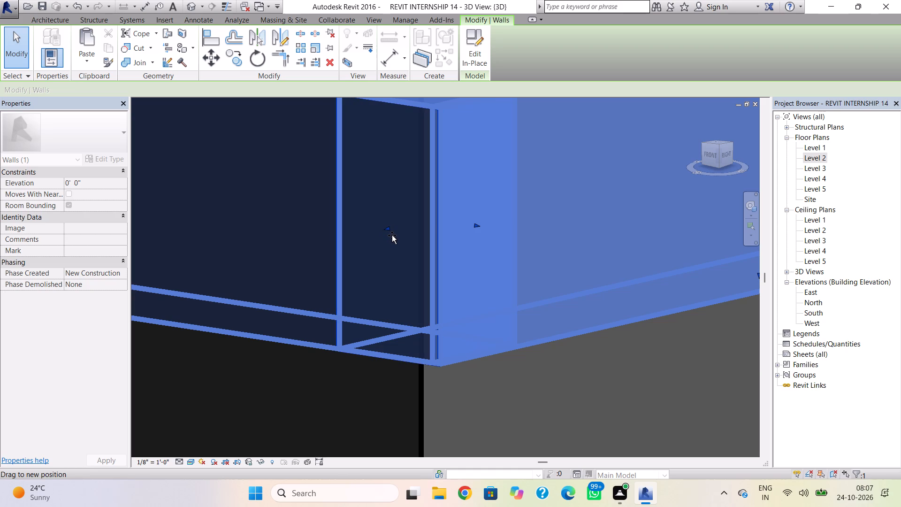
{"action": "left_click_drag", "start_coordinate": [392, 235], "coordinate": [397, 237]}
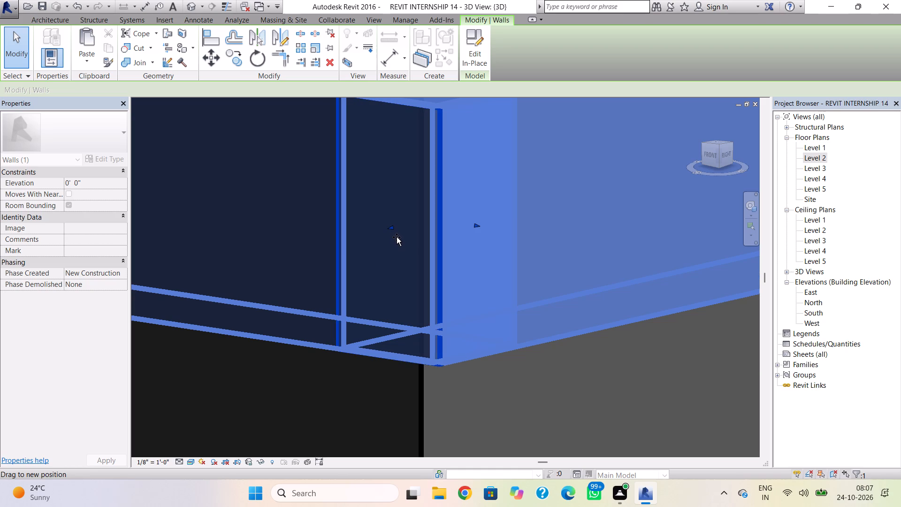
{"action": "left_click_drag", "start_coordinate": [397, 237], "coordinate": [396, 237]}
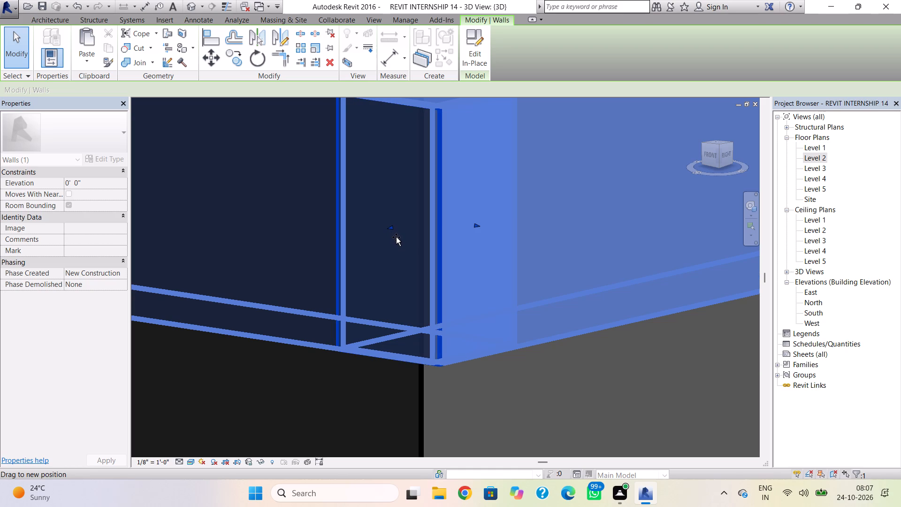
{"action": "left_click_drag", "start_coordinate": [396, 237], "coordinate": [395, 236]}
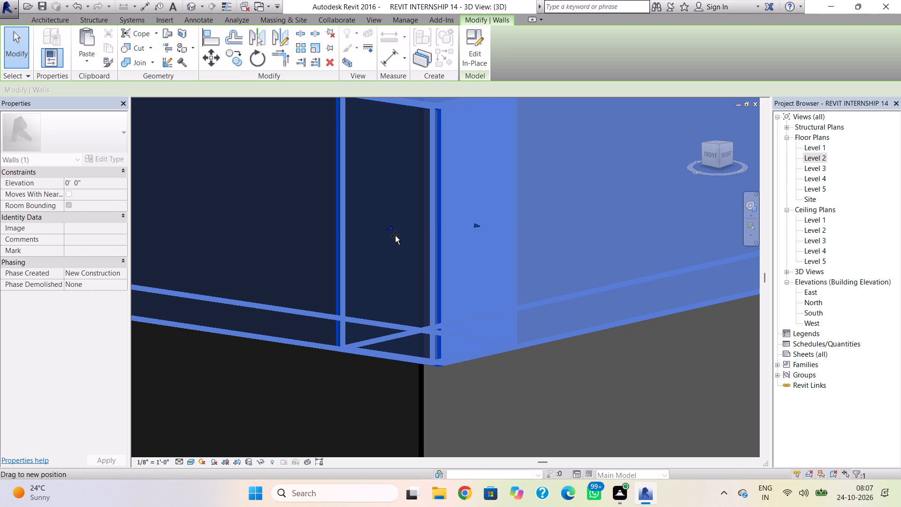
{"action": "left_click_drag", "start_coordinate": [395, 236], "coordinate": [394, 237]}
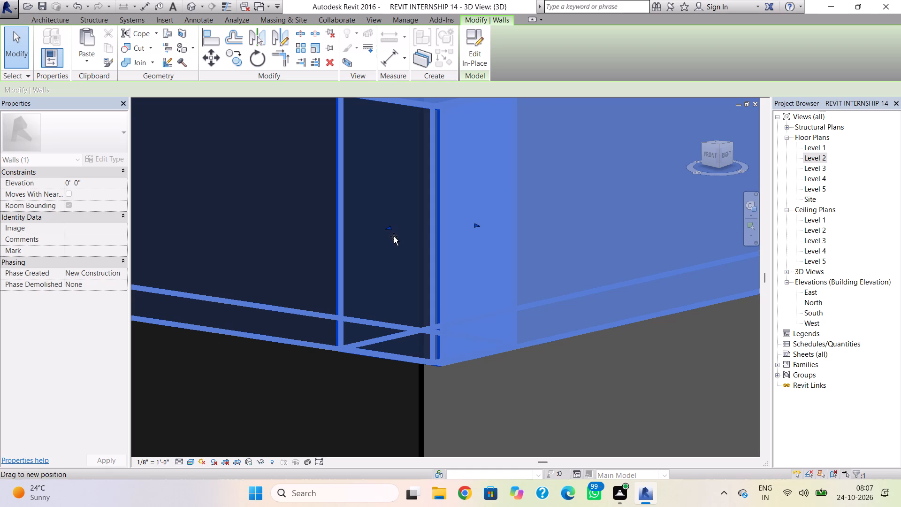
{"action": "left_click_drag", "start_coordinate": [394, 237], "coordinate": [393, 238]}
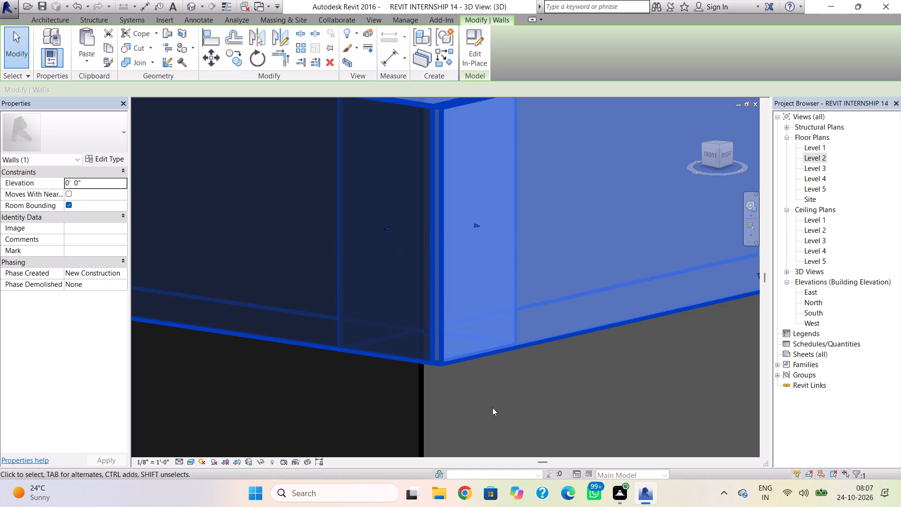
{"action": "left_click", "coordinate": [500, 421]}
Pull the side frame's outer face slightly farther out from the tall block's side wall.
{"action": "scroll", "coordinate": [424, 368], "scroll_direction": "down", "scroll_amount": 5}
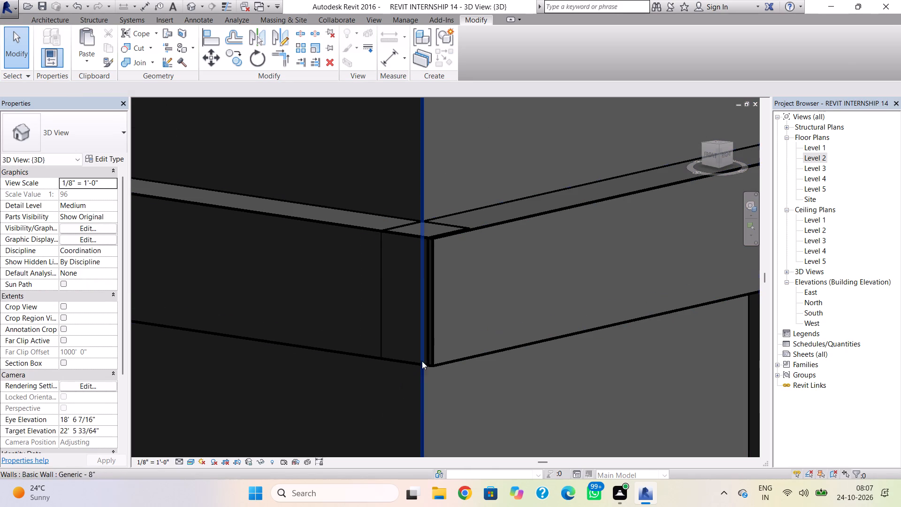
{"action": "right_click_drag", "start_coordinate": [431, 351], "coordinate": [465, 348], "text": "shift"}
{"action": "scroll", "coordinate": [476, 355], "scroll_direction": "down", "scroll_amount": 3}
{"action": "scroll", "coordinate": [509, 379], "scroll_direction": "down", "scroll_amount": 2}
{"action": "middle_click_drag", "start_coordinate": [536, 390], "coordinate": [520, 311]}
{"action": "scroll", "coordinate": [544, 376], "scroll_direction": "down", "scroll_amount": 3}
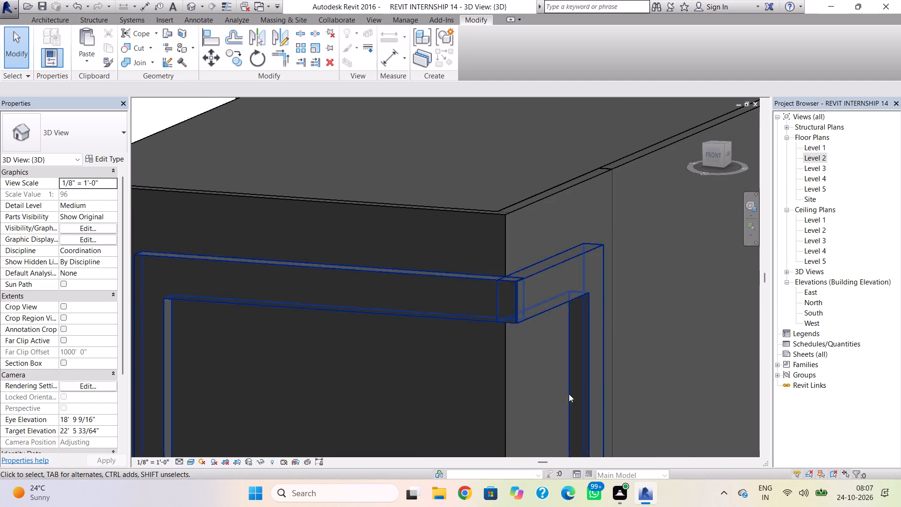
{"action": "left_click", "coordinate": [592, 351]}
{"action": "scroll", "coordinate": [544, 391], "scroll_direction": "down", "scroll_amount": 2}
{"action": "middle_click_drag", "start_coordinate": [540, 387], "coordinate": [518, 302]}
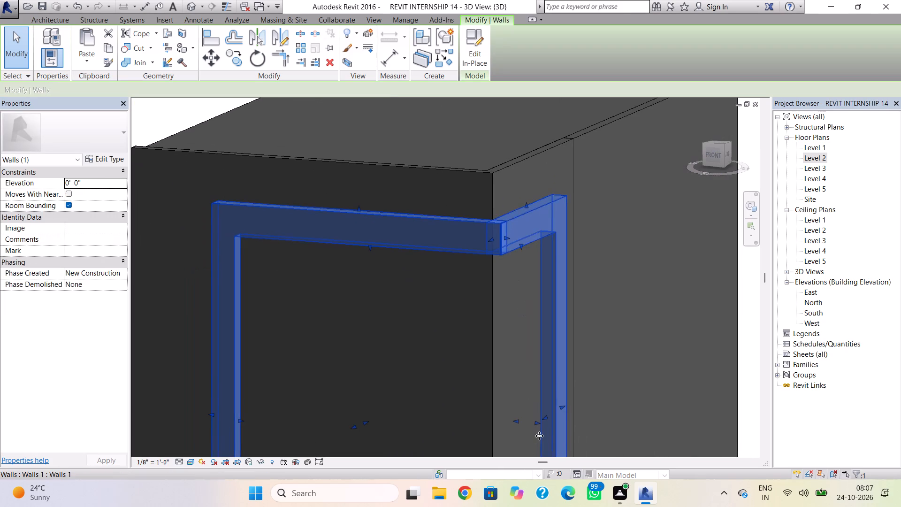
{"action": "left_click", "coordinate": [539, 425]}
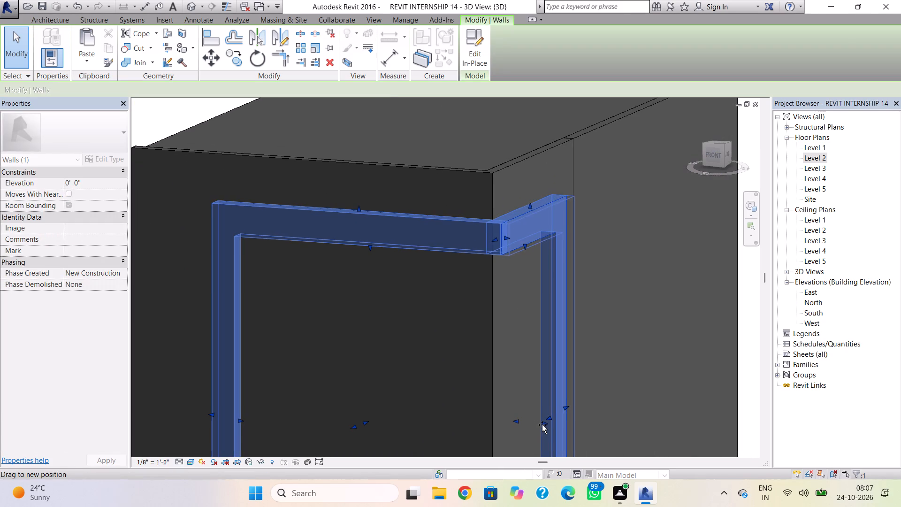
{"action": "left_click", "coordinate": [523, 390]}
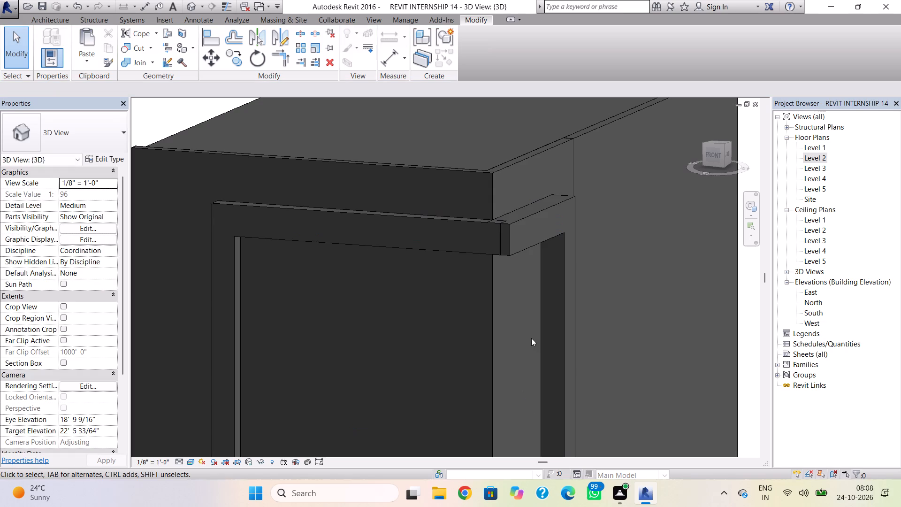
Extend the end of the front frame's upper arm past the corner, out to the side frame's outer face.
{"action": "left_click", "coordinate": [503, 243]}
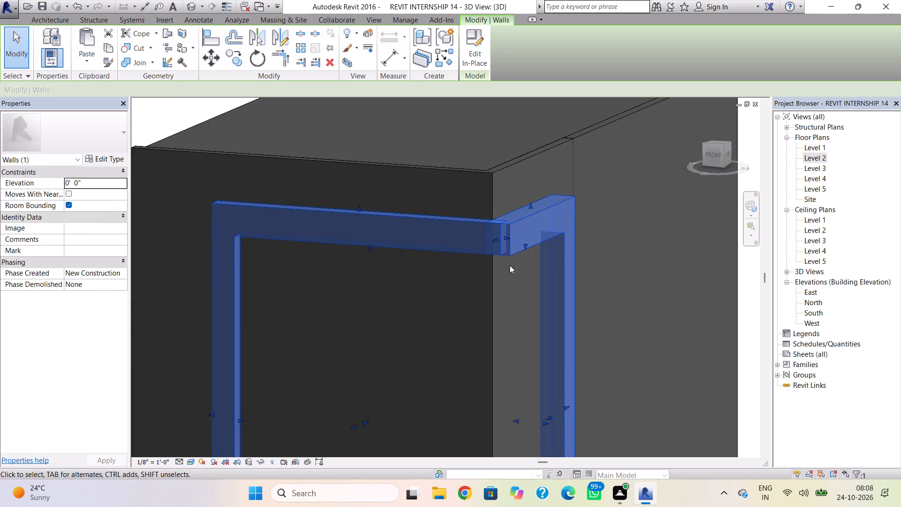
{"action": "scroll", "coordinate": [510, 264], "scroll_direction": "up", "scroll_amount": 7}
{"action": "left_click_drag", "start_coordinate": [491, 201], "coordinate": [491, 200]}
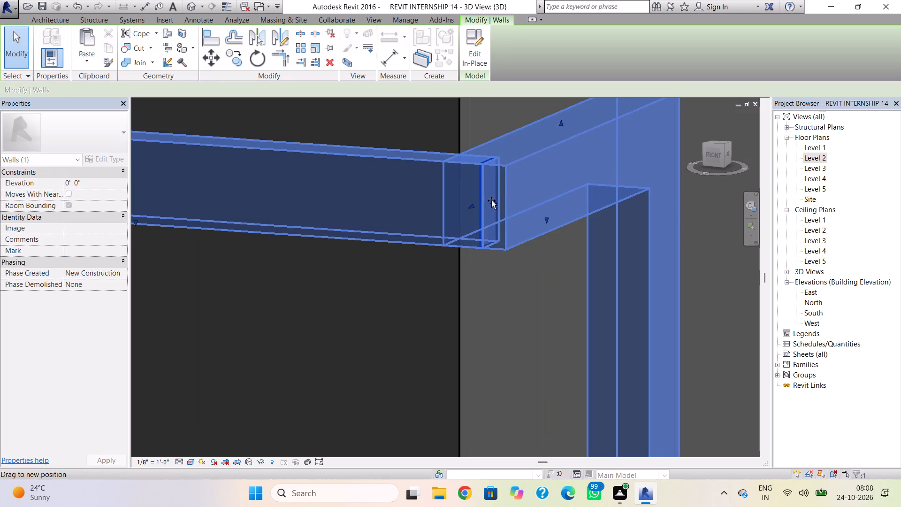
{"action": "left_click_drag", "start_coordinate": [491, 200], "coordinate": [511, 200]}
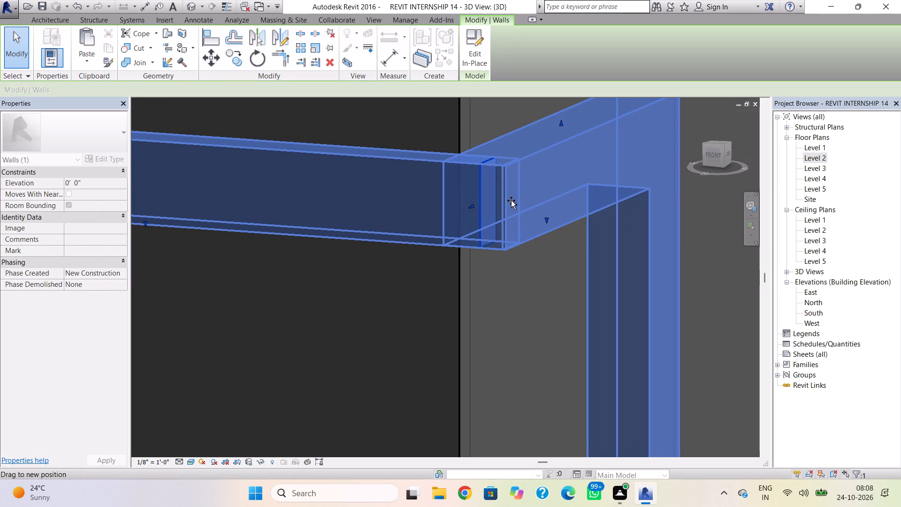
{"action": "left_click_drag", "start_coordinate": [511, 200], "coordinate": [513, 201]}
{"action": "left_click", "coordinate": [519, 289]}
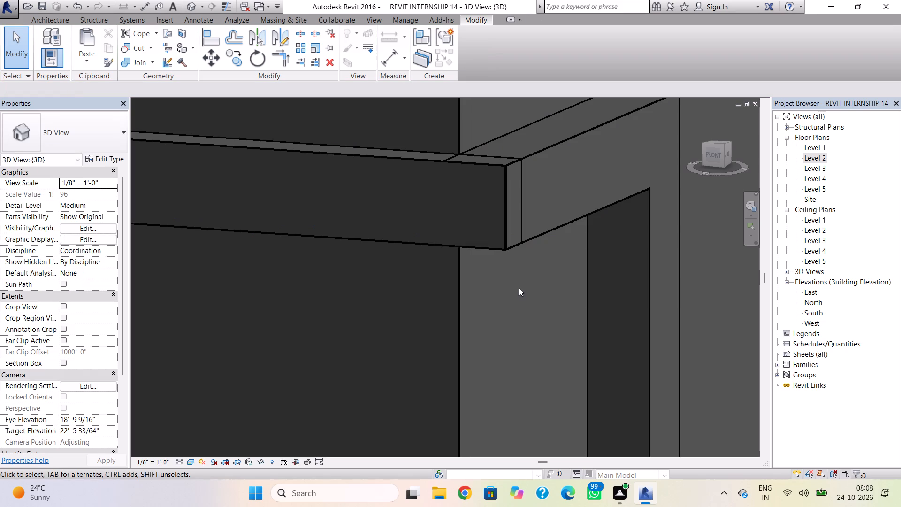
Make tiny adjustments to the end face of the front frame's upper arm, aligning it with the side frame's outer face.
{"action": "left_click", "coordinate": [516, 208]}
{"action": "left_click", "coordinate": [522, 206]}
{"action": "left_click", "coordinate": [508, 234]}
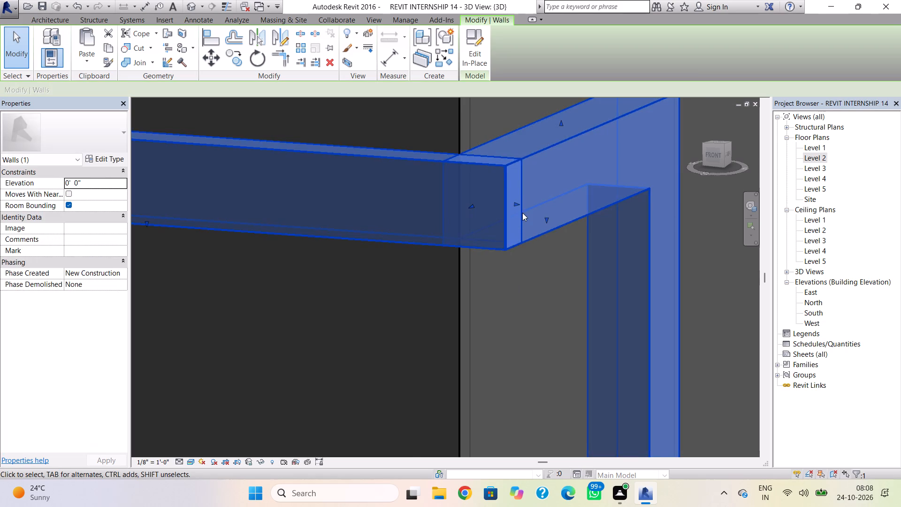
{"action": "scroll", "coordinate": [522, 211], "scroll_direction": "up", "scroll_amount": 10}
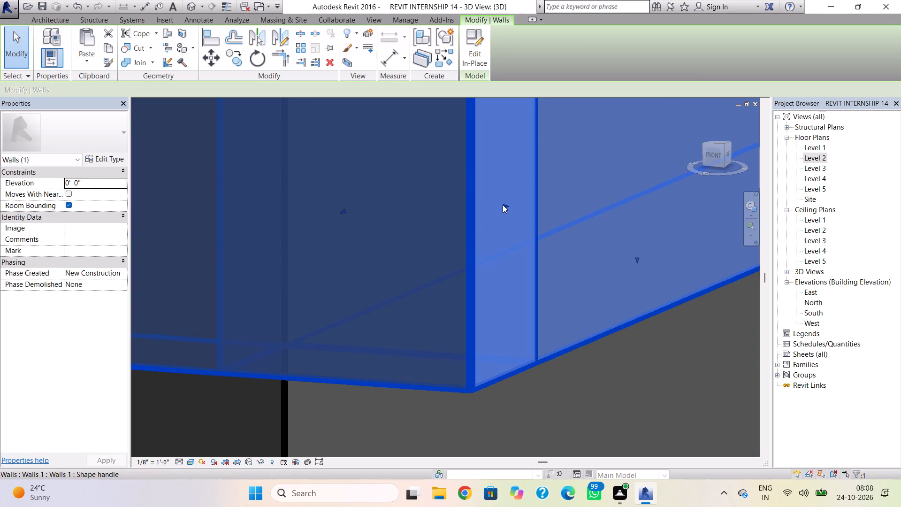
{"action": "left_click", "coordinate": [505, 205]}
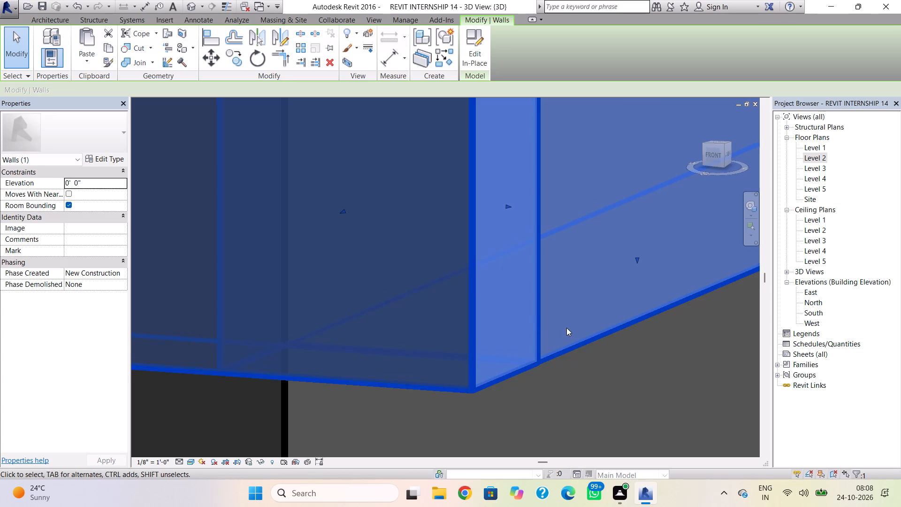
{"action": "left_click", "coordinate": [569, 326]}
{"action": "left_click", "coordinate": [536, 246]}
{"action": "left_click_drag", "start_coordinate": [510, 204], "coordinate": [505, 207]}
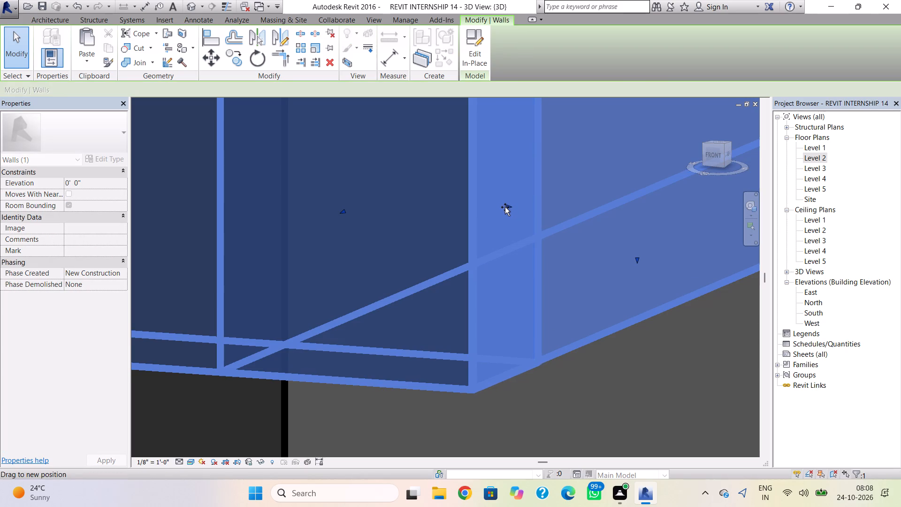
{"action": "left_click_drag", "start_coordinate": [505, 207], "coordinate": [504, 207]}
{"action": "left_click", "coordinate": [559, 246]}
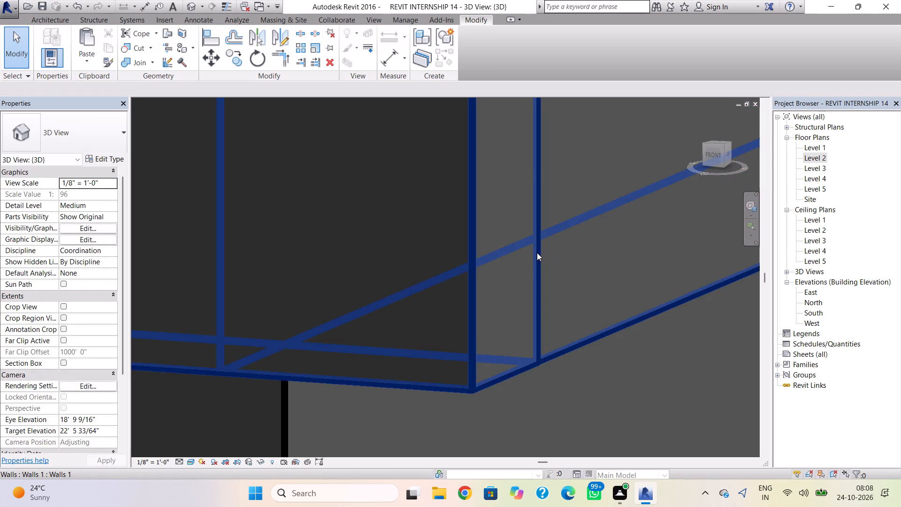
Shift the end face of the front frame's upper arm slightly back inward at the upper corner.
{"action": "left_click", "coordinate": [537, 253]}
{"action": "left_click", "coordinate": [508, 206]}
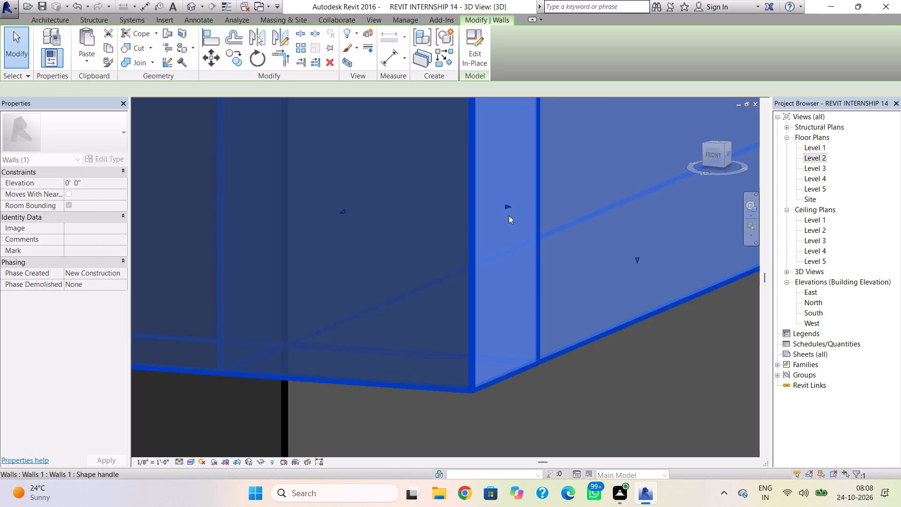
{"action": "left_click", "coordinate": [571, 229]}
{"action": "left_click", "coordinate": [534, 223]}
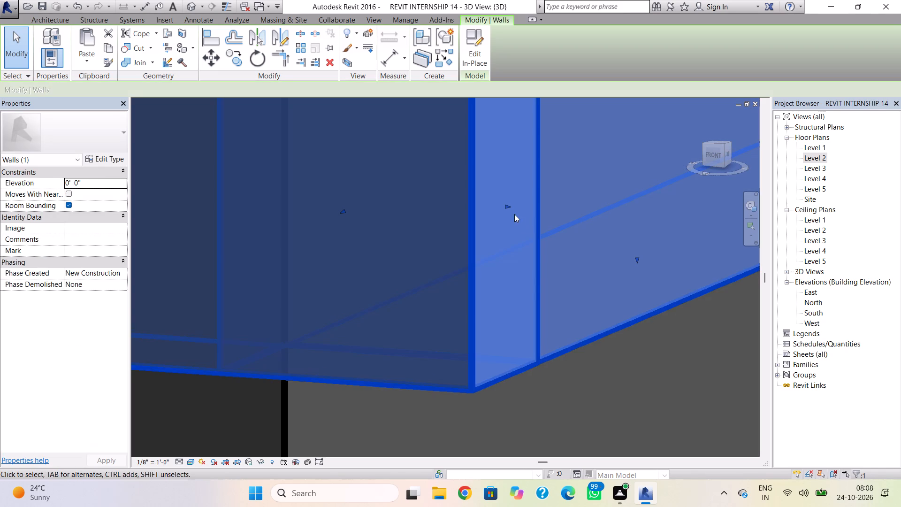
{"action": "left_click_drag", "start_coordinate": [507, 208], "coordinate": [502, 209]}
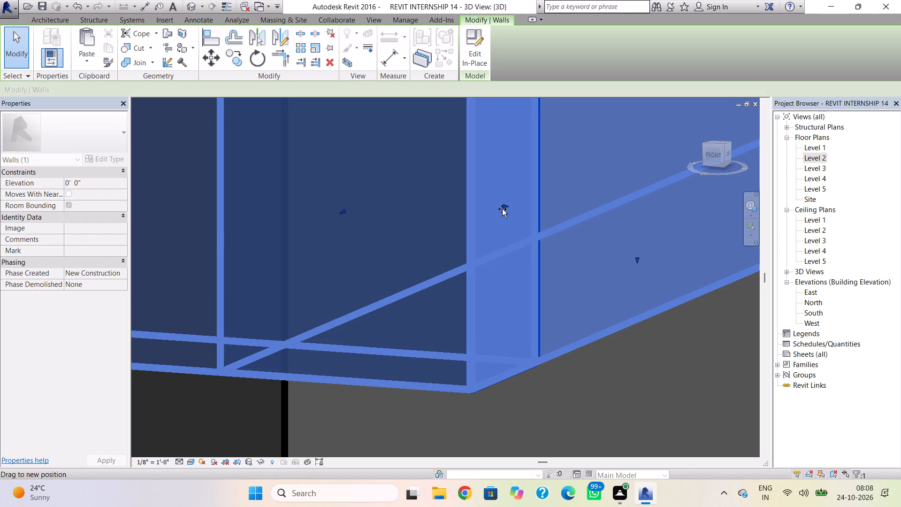
{"action": "left_click_drag", "start_coordinate": [502, 209], "coordinate": [500, 211]}
{"action": "left_click", "coordinate": [569, 251]}
Extend the end of the front frame's lower arm past the corner, out to the side frame's outer face.
{"action": "scroll", "coordinate": [514, 320], "scroll_direction": "down", "scroll_amount": 7}
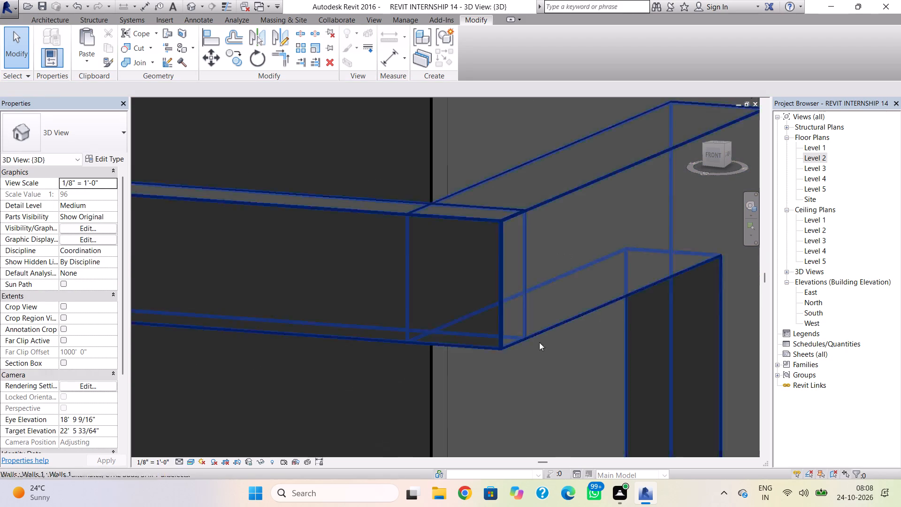
{"action": "scroll", "coordinate": [542, 342], "scroll_direction": "down", "scroll_amount": 13}
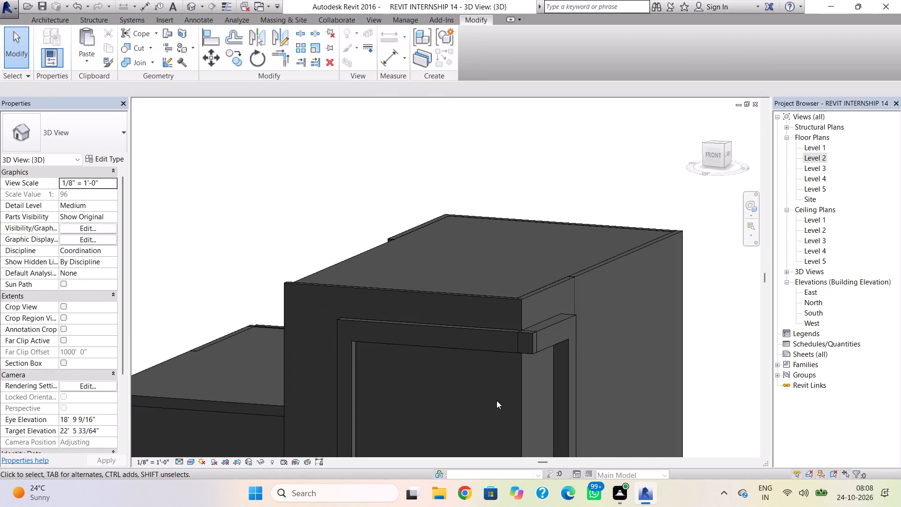
{"action": "scroll", "coordinate": [519, 353], "scroll_direction": "up", "scroll_amount": 8}
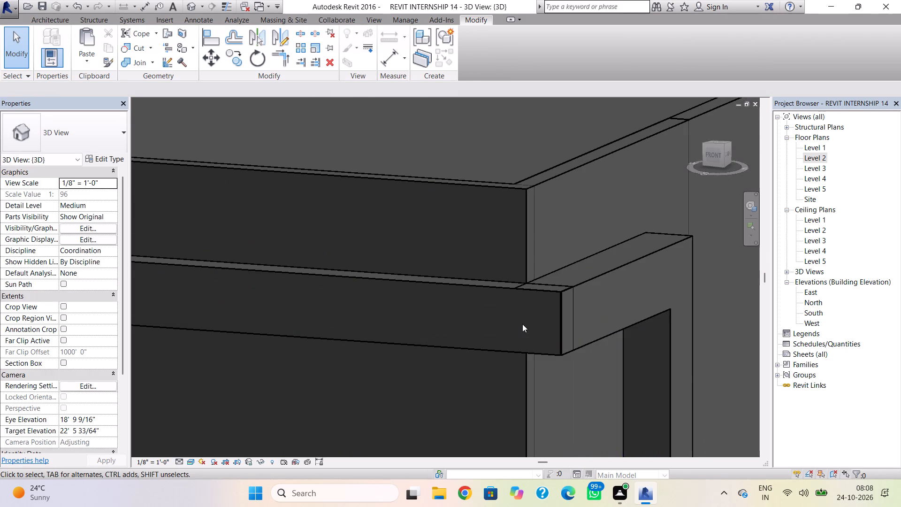
{"action": "scroll", "coordinate": [535, 389], "scroll_direction": "down", "scroll_amount": 9}
{"action": "middle_click_drag", "start_coordinate": [535, 397], "coordinate": [520, 364]}
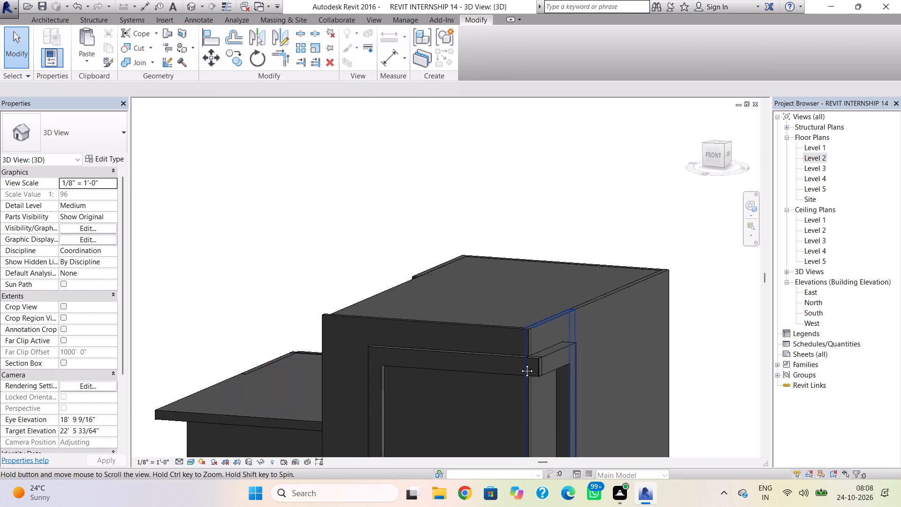
{"action": "middle_click_drag", "start_coordinate": [520, 364], "coordinate": [495, 306]}
{"action": "scroll", "coordinate": [504, 392], "scroll_direction": "down", "scroll_amount": 4}
{"action": "middle_click_drag", "start_coordinate": [503, 381], "coordinate": [485, 284]}
{"action": "scroll", "coordinate": [486, 360], "scroll_direction": "up", "scroll_amount": 4}
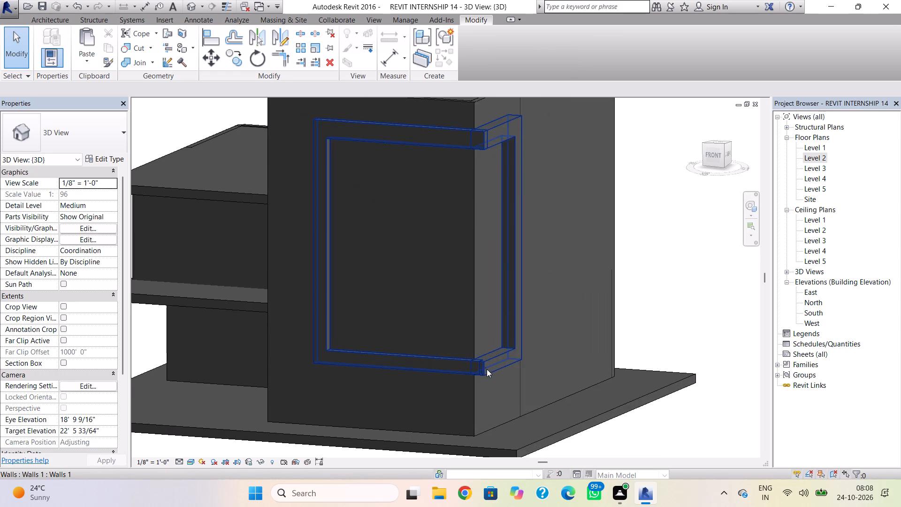
{"action": "scroll", "coordinate": [487, 369], "scroll_direction": "up", "scroll_amount": 11}
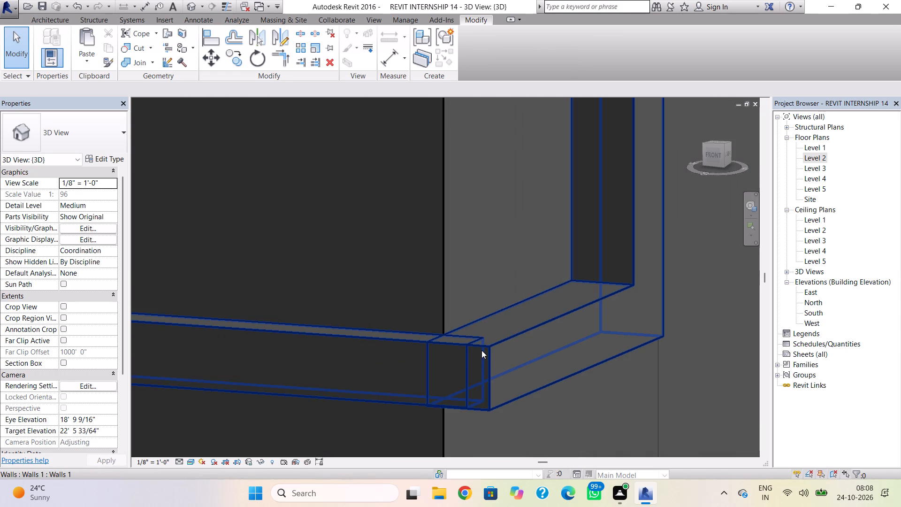
{"action": "left_click", "coordinate": [466, 355]}
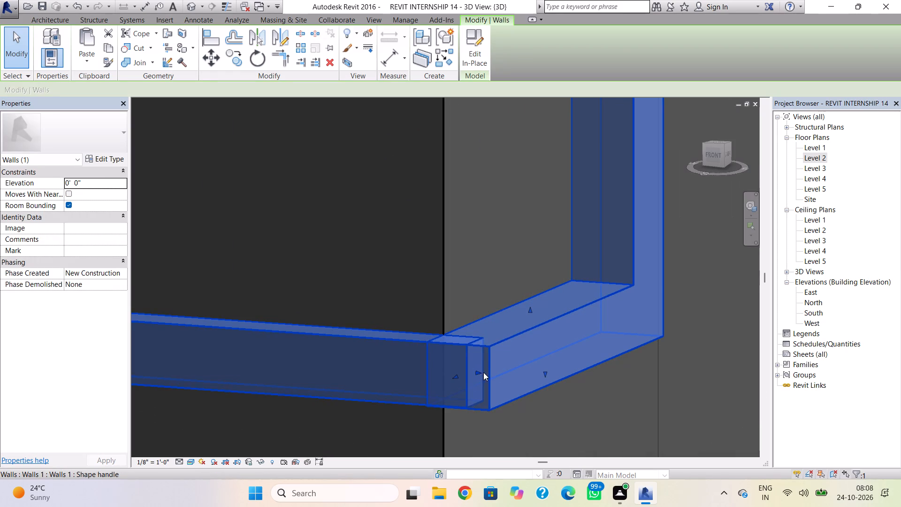
{"action": "left_click_drag", "start_coordinate": [477, 373], "coordinate": [495, 380]}
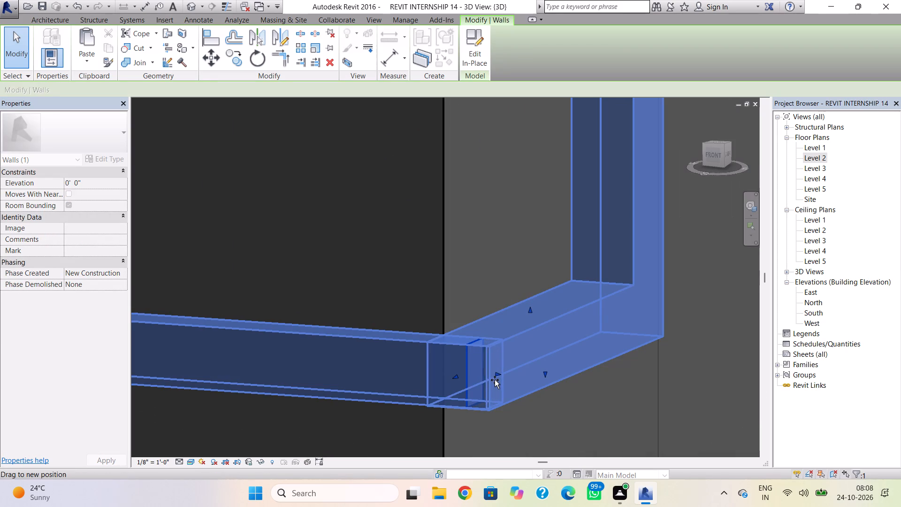
{"action": "left_click_drag", "start_coordinate": [495, 380], "coordinate": [495, 383]}
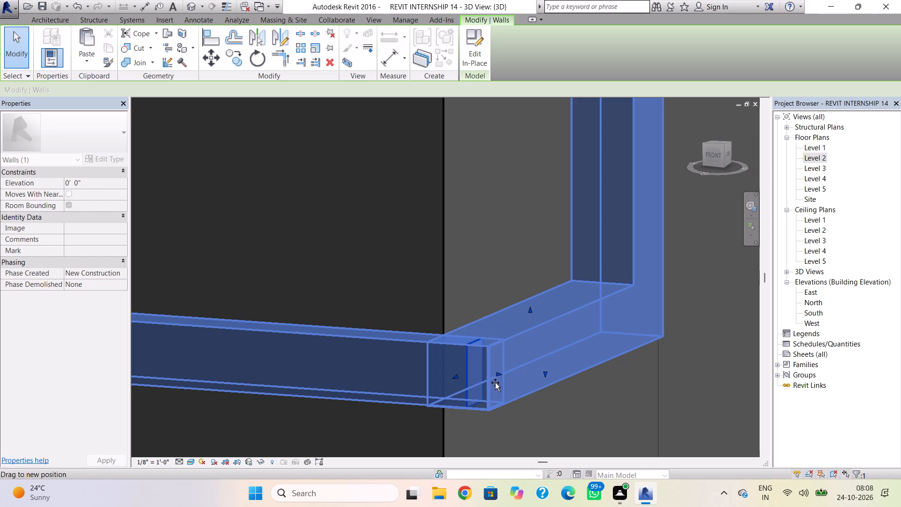
{"action": "left_click_drag", "start_coordinate": [495, 383], "coordinate": [496, 383]}
{"action": "left_click", "coordinate": [523, 405]}
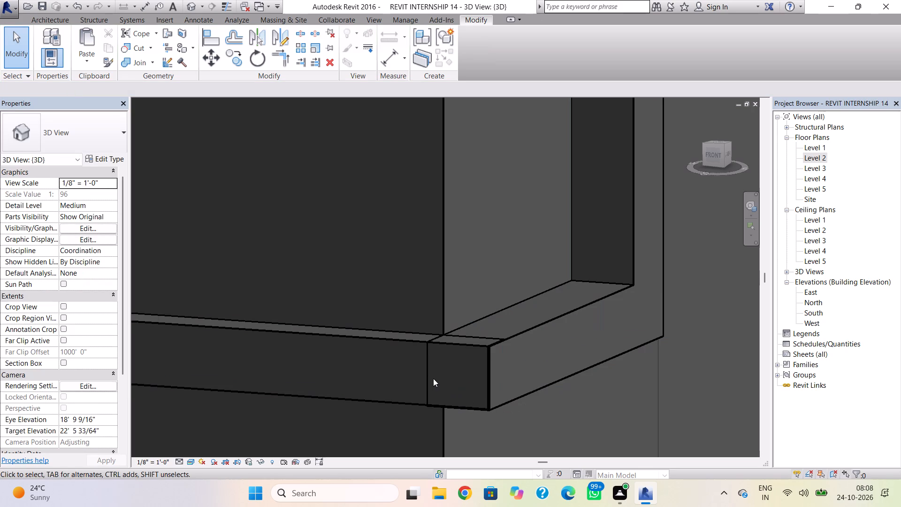
Nudge the front end face of the side frame's lower arm, aligning it with the front frame's outer face.
{"action": "left_click", "coordinate": [429, 382]}
{"action": "left_click_drag", "start_coordinate": [453, 376], "coordinate": [453, 376]}
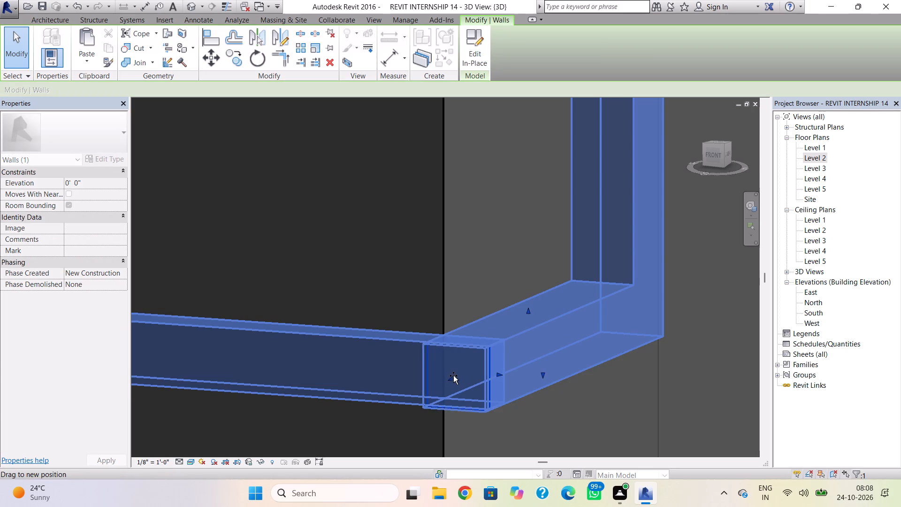
{"action": "left_click_drag", "start_coordinate": [453, 376], "coordinate": [459, 373]}
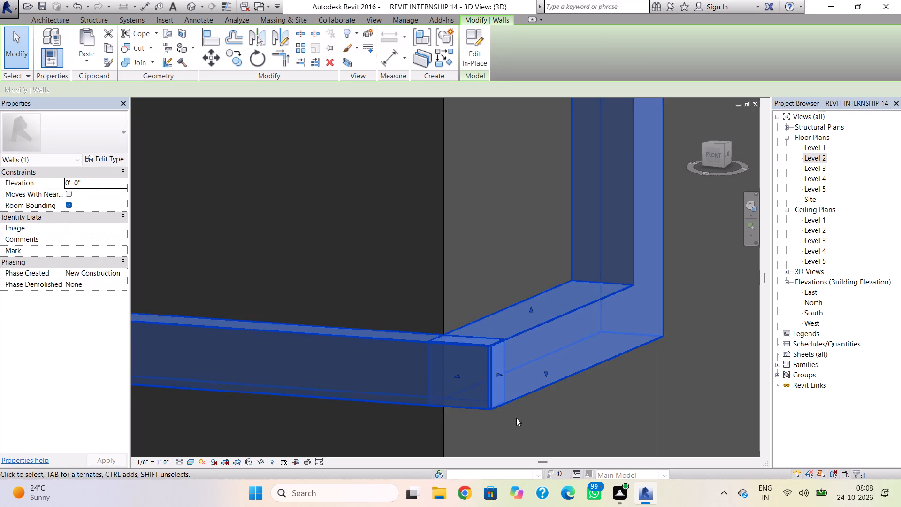
{"action": "left_click", "coordinate": [523, 422]}
{"action": "scroll", "coordinate": [487, 372], "scroll_direction": "up", "scroll_amount": 8}
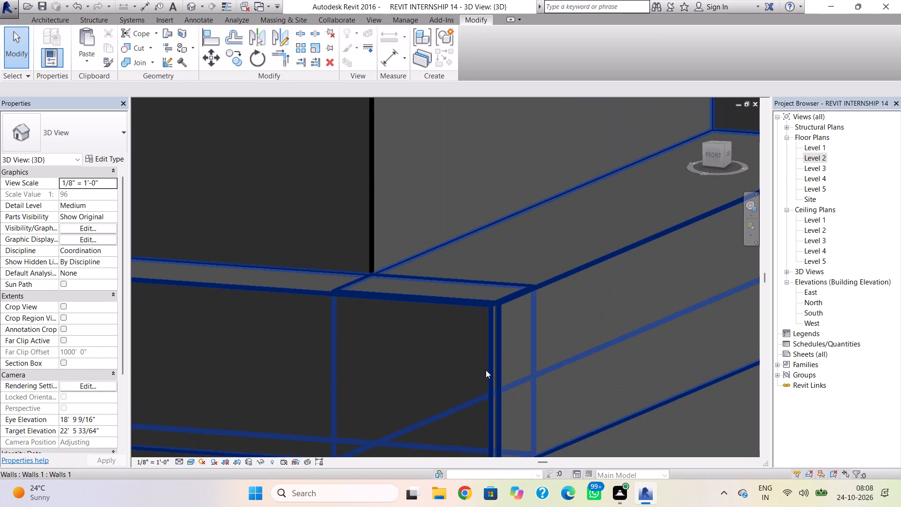
{"action": "left_click", "coordinate": [496, 363]}
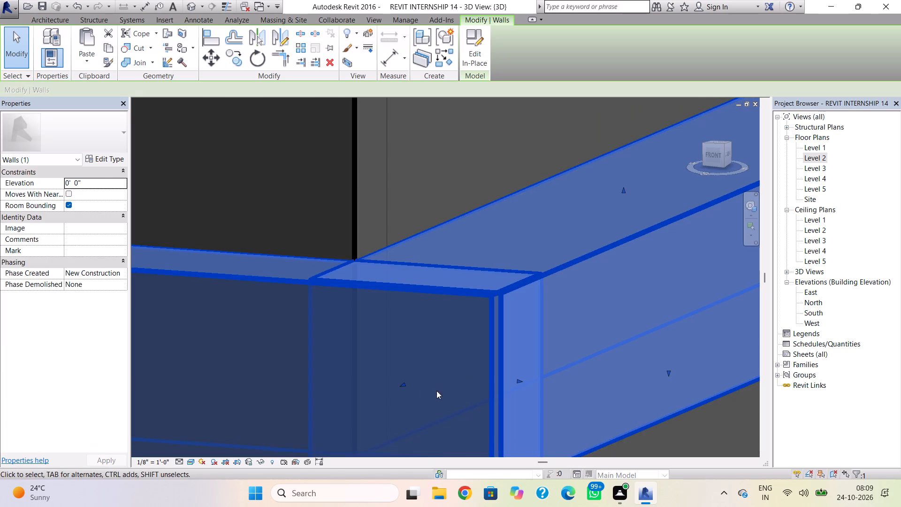
{"action": "left_click_drag", "start_coordinate": [402, 380], "coordinate": [401, 384]}
{"action": "left_click", "coordinate": [423, 186]}
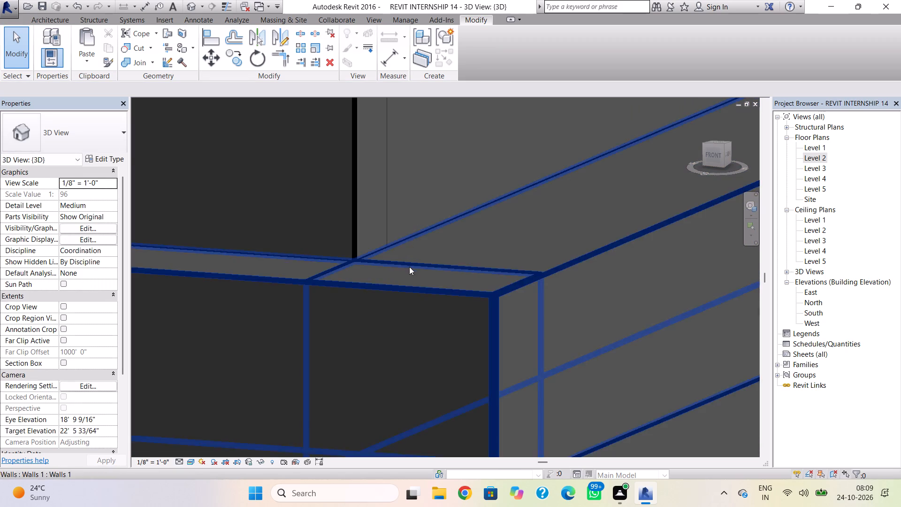
Examine the wraparound frame and the whole building from the corner and from the front.
{"action": "scroll", "coordinate": [410, 278], "scroll_direction": "down", "scroll_amount": 10}
{"action": "scroll", "coordinate": [510, 347], "scroll_direction": "down", "scroll_amount": 5}
{"action": "middle_click_drag", "start_coordinate": [504, 349], "coordinate": [504, 330]}
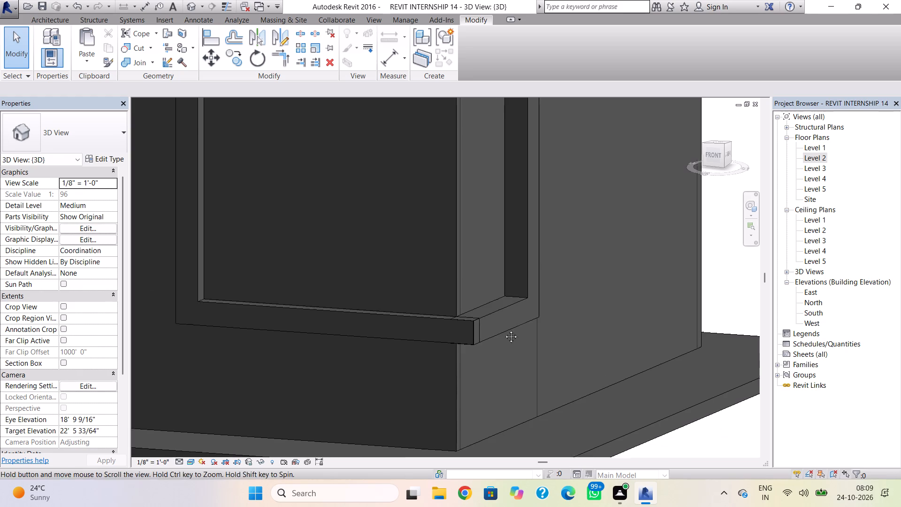
{"action": "middle_click_drag", "start_coordinate": [504, 330], "coordinate": [506, 287]}
{"action": "scroll", "coordinate": [512, 275], "scroll_direction": "down", "scroll_amount": 4}
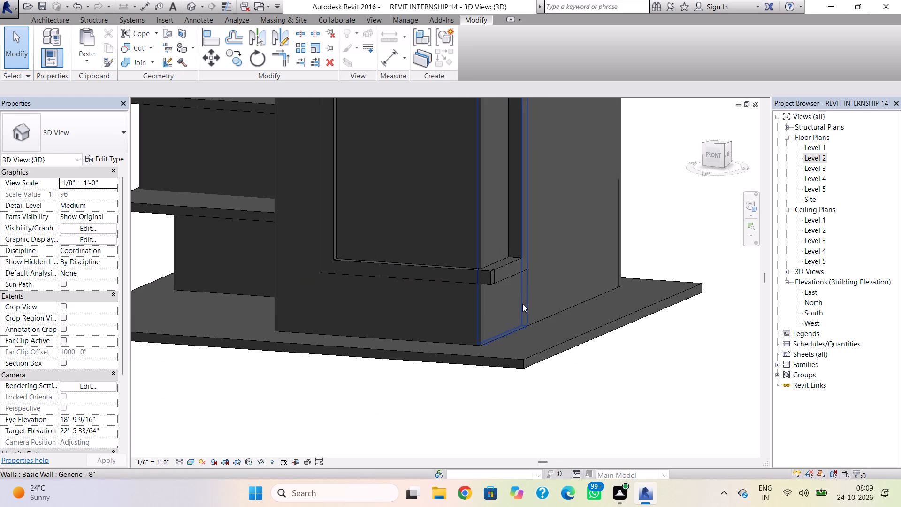
{"action": "scroll", "coordinate": [517, 305], "scroll_direction": "down", "scroll_amount": 3}
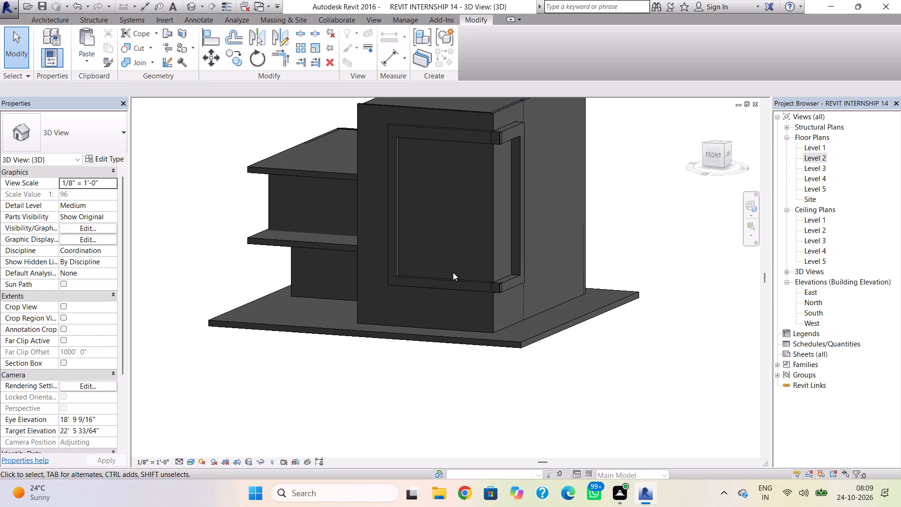
{"action": "scroll", "coordinate": [496, 140], "scroll_direction": "up", "scroll_amount": 2}
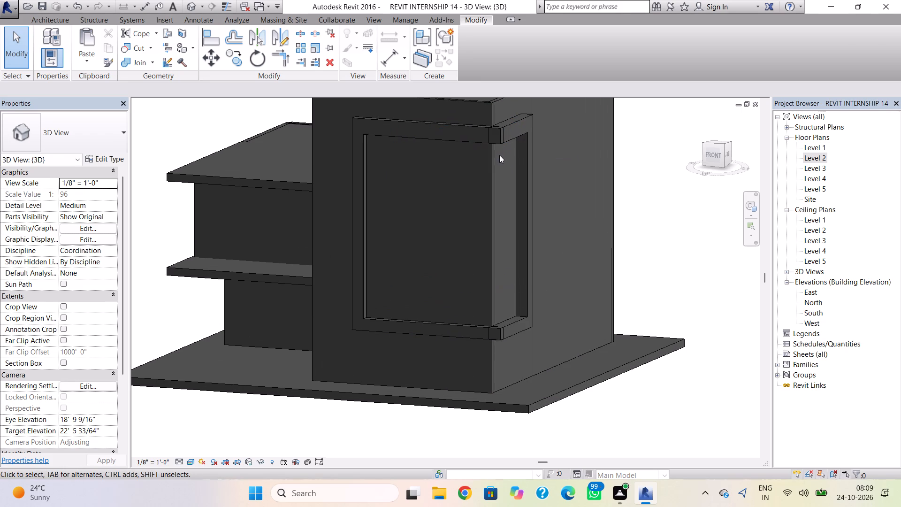
{"action": "scroll", "coordinate": [481, 261], "scroll_direction": "down", "scroll_amount": 2}
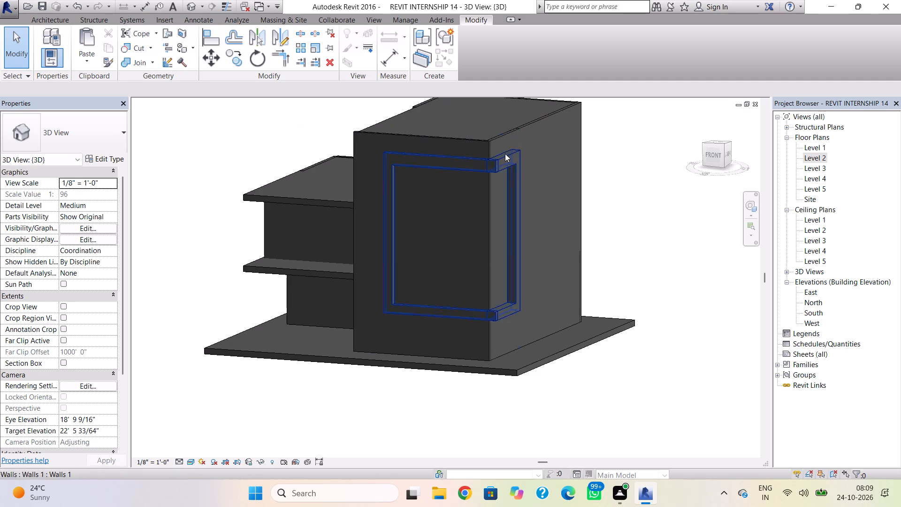
{"action": "left_click", "coordinate": [709, 156]}
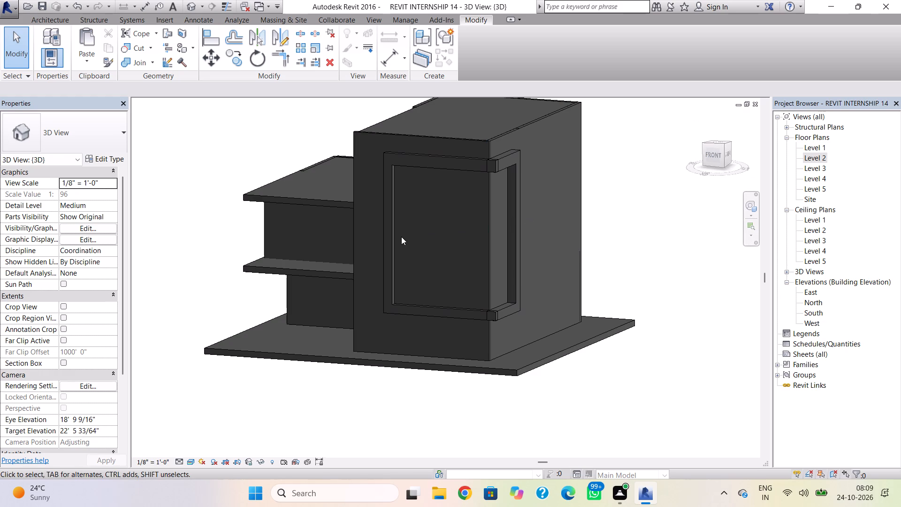
{"action": "right_click_drag", "start_coordinate": [397, 265], "coordinate": [469, 246], "text": "shift"}
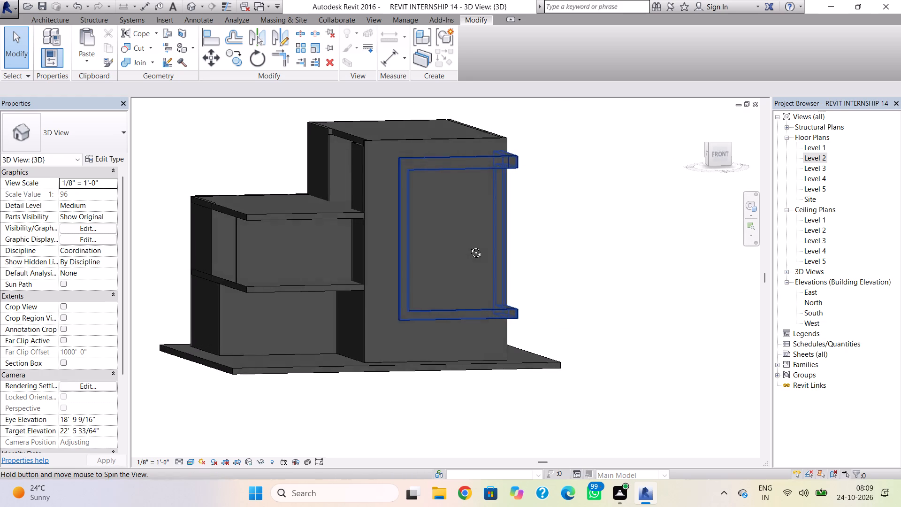
{"action": "right_click_drag", "start_coordinate": [469, 246], "coordinate": [449, 238], "text": "shift"}
{"action": "middle_click_drag", "start_coordinate": [415, 237], "coordinate": [503, 194]}
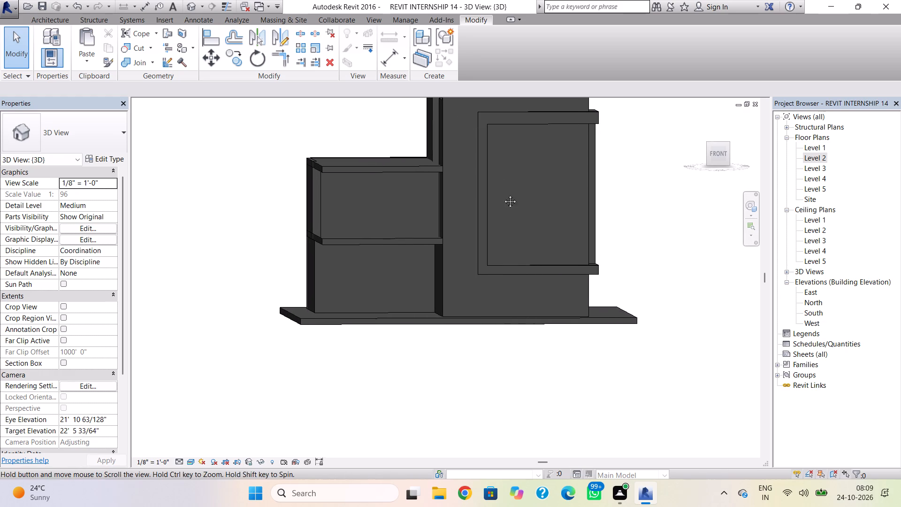
{"action": "middle_click_drag", "start_coordinate": [503, 194], "coordinate": [504, 194]}
{"action": "right_click_drag", "start_coordinate": [498, 202], "coordinate": [493, 206], "text": "shift"}
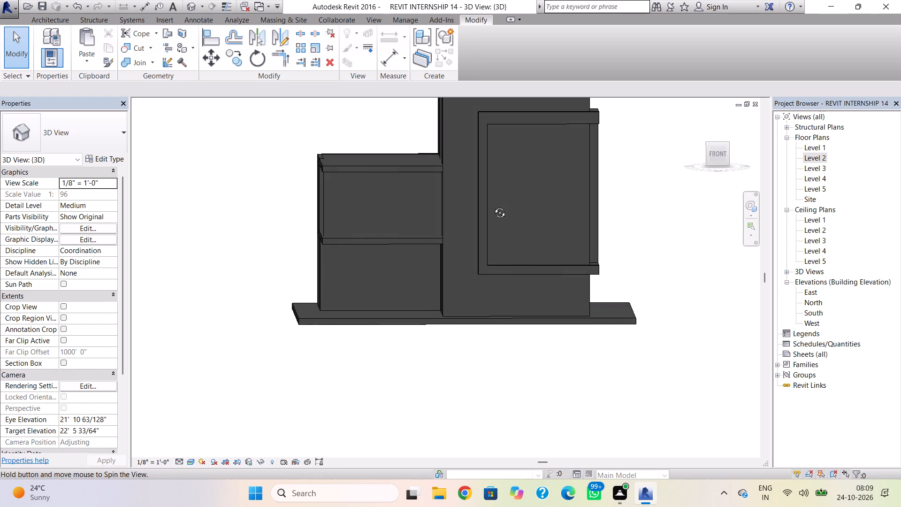
{"action": "right_click_drag", "start_coordinate": [493, 206], "coordinate": [489, 195], "text": "shift"}
{"action": "scroll", "coordinate": [432, 231], "scroll_direction": "up", "scroll_amount": 3}
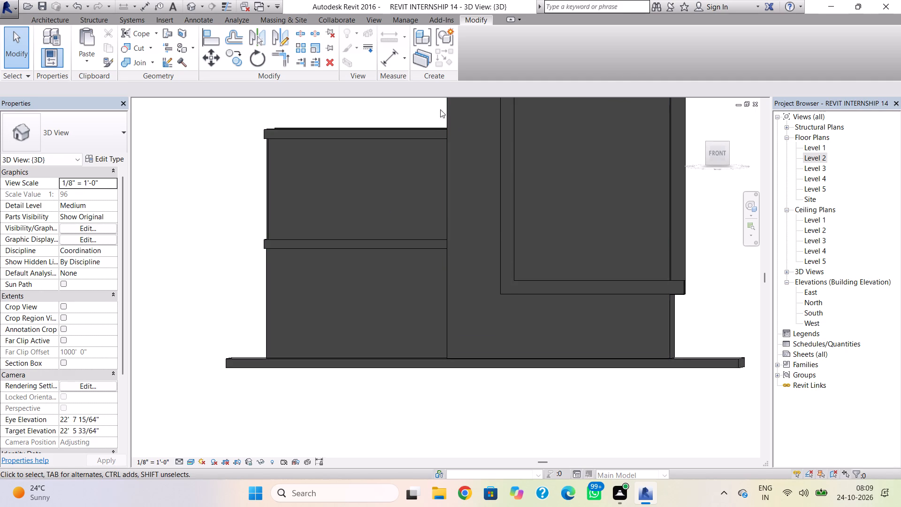
Lower the top of the Level 2 wall that projects above the lower block's roof, down to the roof's top edge.
{"action": "right_click", "coordinate": [346, 165], "text": "shift"}
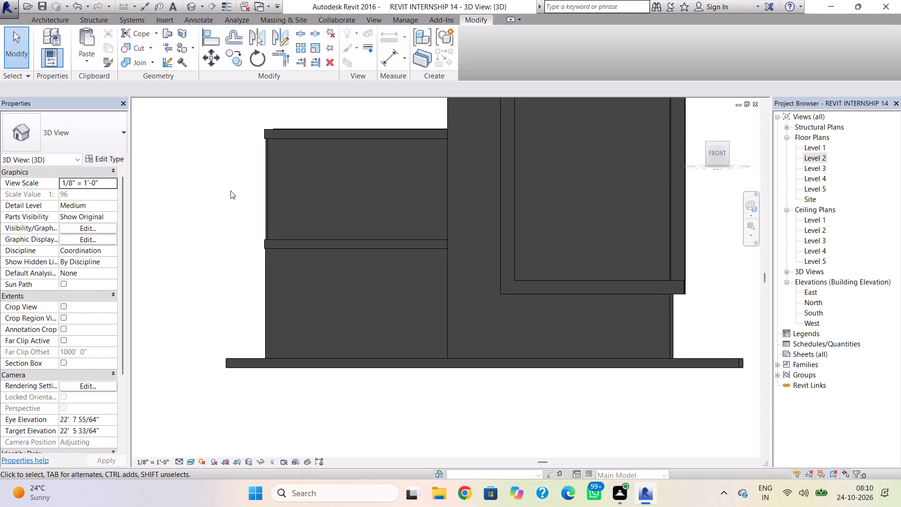
{"action": "scroll", "coordinate": [306, 125], "scroll_direction": "up", "scroll_amount": 8}
{"action": "scroll", "coordinate": [267, 131], "scroll_direction": "up", "scroll_amount": 4}
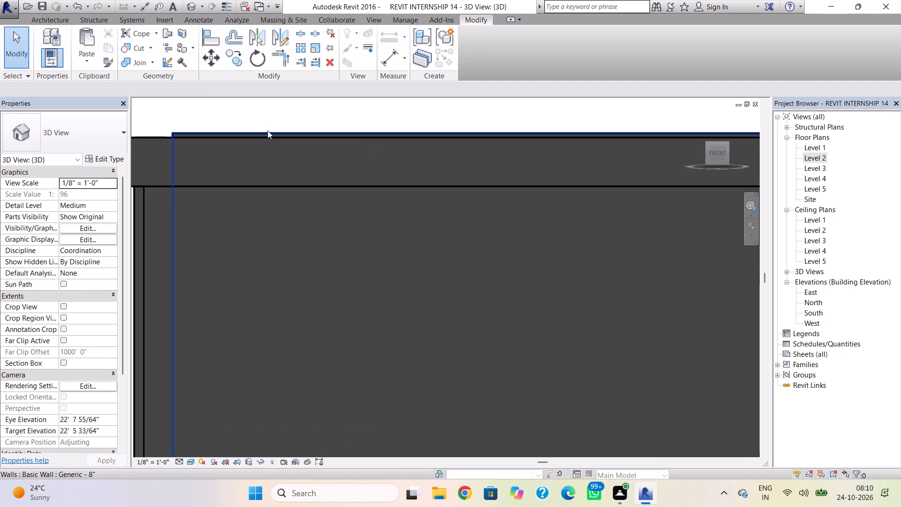
{"action": "left_click", "coordinate": [267, 131]}
{"action": "scroll", "coordinate": [407, 131], "scroll_direction": "down", "scroll_amount": 7}
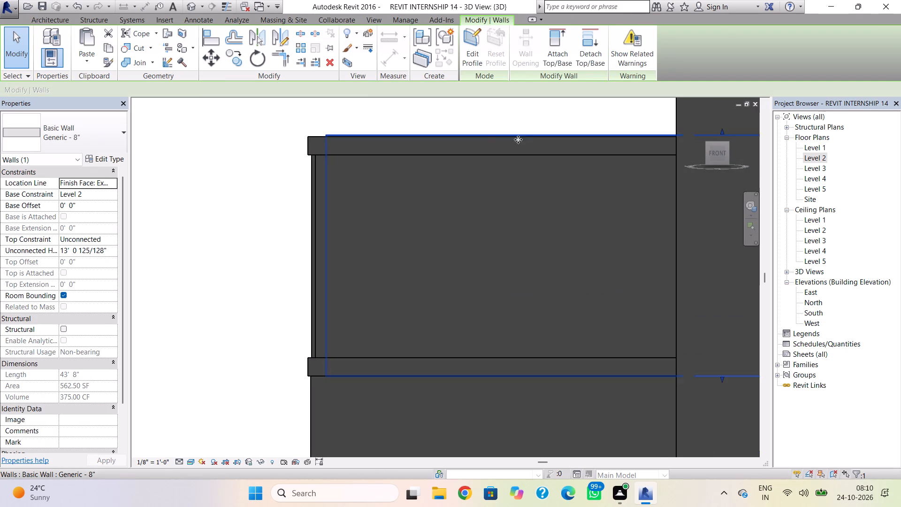
{"action": "scroll", "coordinate": [518, 139], "scroll_direction": "down", "scroll_amount": 1}
{"action": "scroll", "coordinate": [695, 131], "scroll_direction": "up", "scroll_amount": 6}
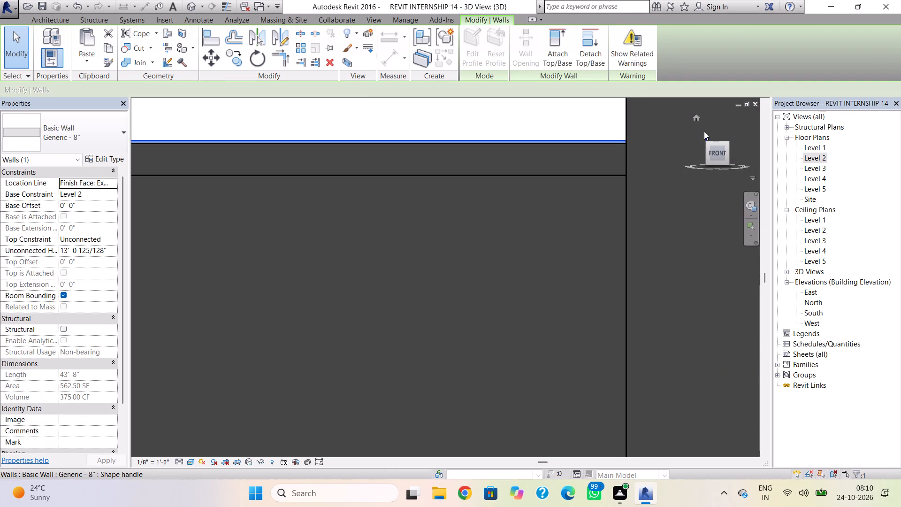
{"action": "middle_click_drag", "start_coordinate": [636, 158], "coordinate": [573, 173]}
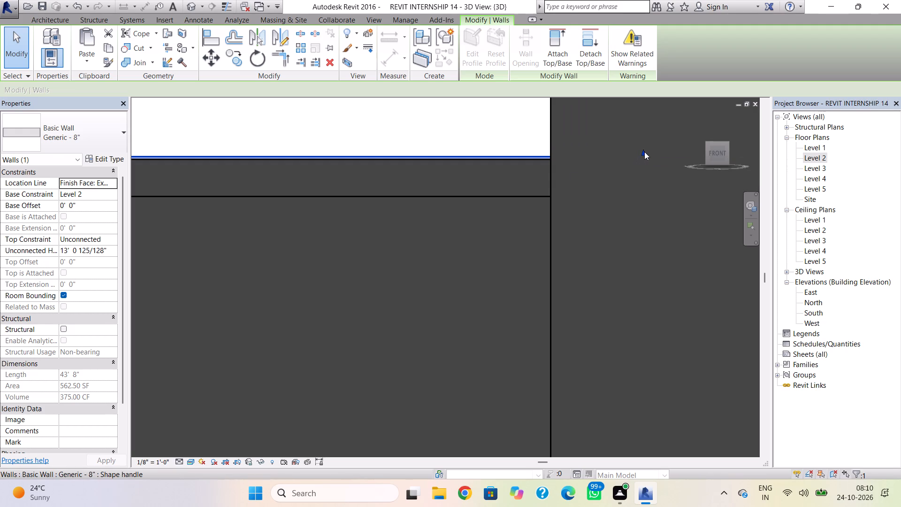
{"action": "left_click_drag", "start_coordinate": [644, 152], "coordinate": [646, 158]}
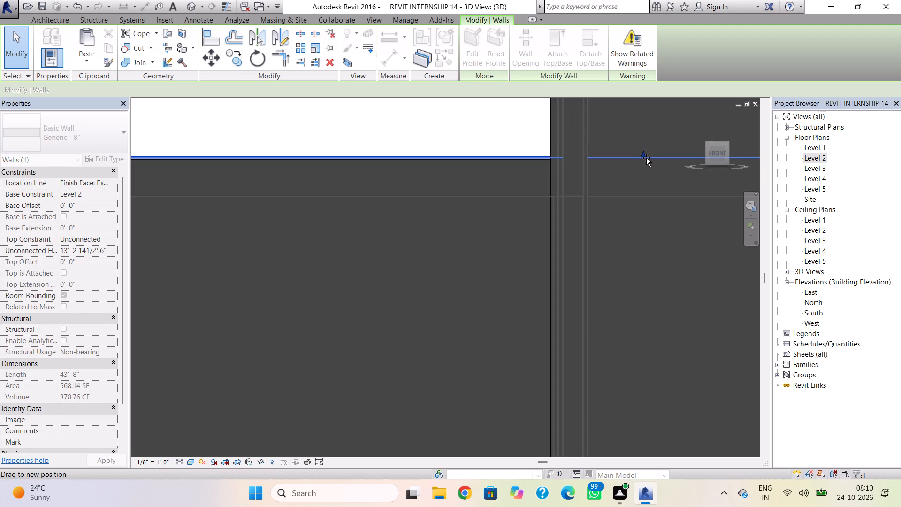
{"action": "left_click_drag", "start_coordinate": [646, 158], "coordinate": [647, 160]}
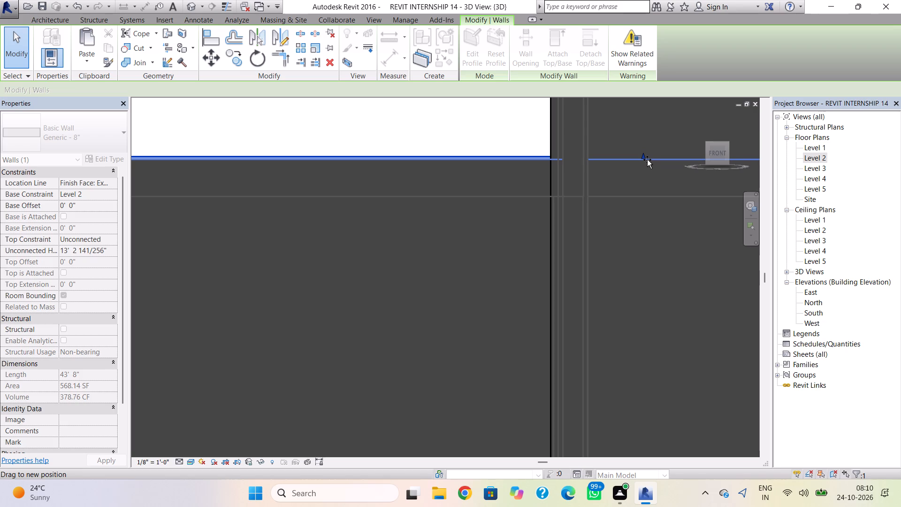
{"action": "left_click_drag", "start_coordinate": [647, 160], "coordinate": [647, 159]}
{"action": "left_click", "coordinate": [465, 140]}
{"action": "scroll", "coordinate": [437, 163], "scroll_direction": "down", "scroll_amount": 5}
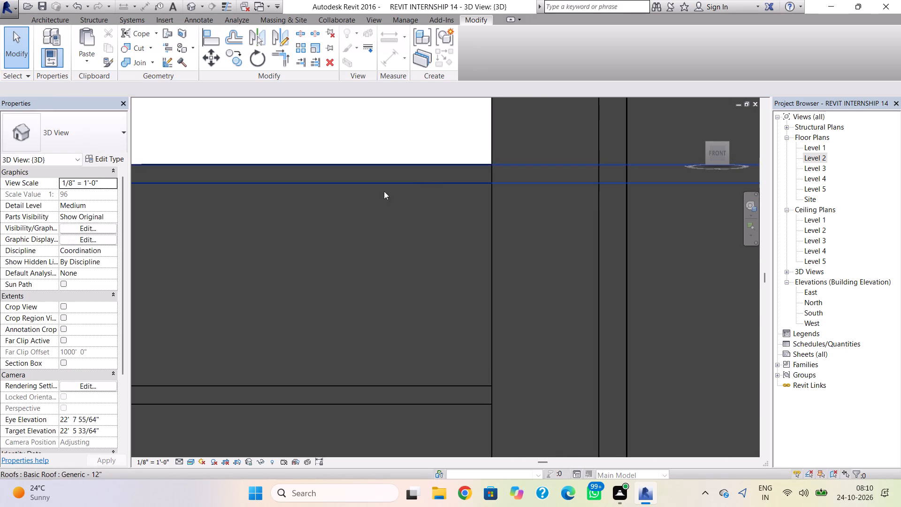
{"action": "scroll", "coordinate": [375, 197], "scroll_direction": "down", "scroll_amount": 3}
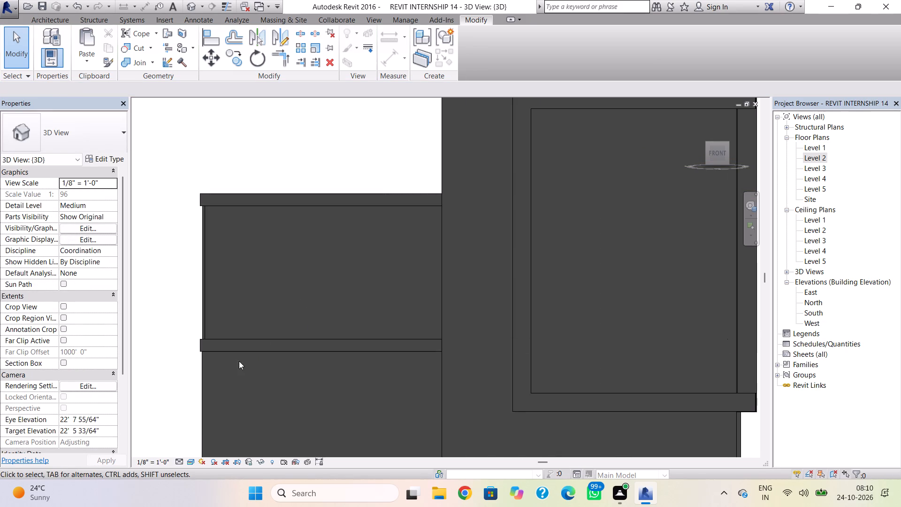
{"action": "right_click_drag", "start_coordinate": [237, 317], "coordinate": [283, 350], "text": "shift"}
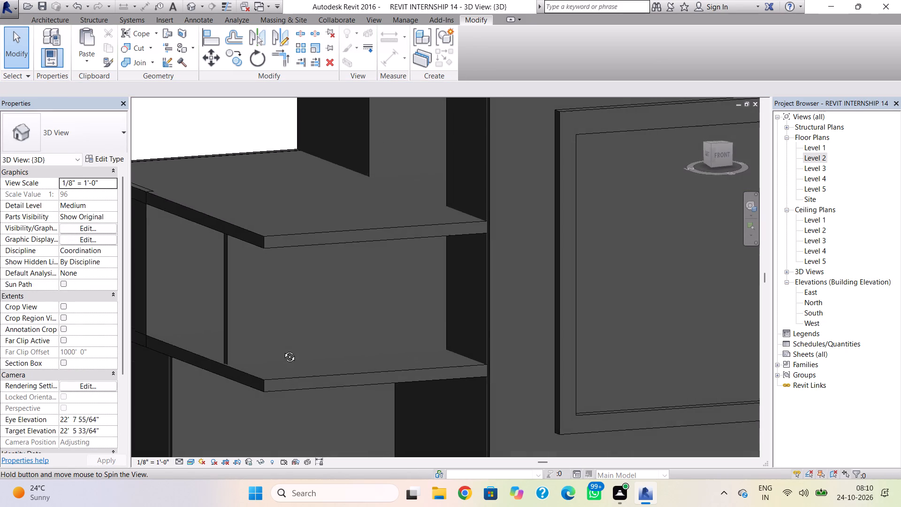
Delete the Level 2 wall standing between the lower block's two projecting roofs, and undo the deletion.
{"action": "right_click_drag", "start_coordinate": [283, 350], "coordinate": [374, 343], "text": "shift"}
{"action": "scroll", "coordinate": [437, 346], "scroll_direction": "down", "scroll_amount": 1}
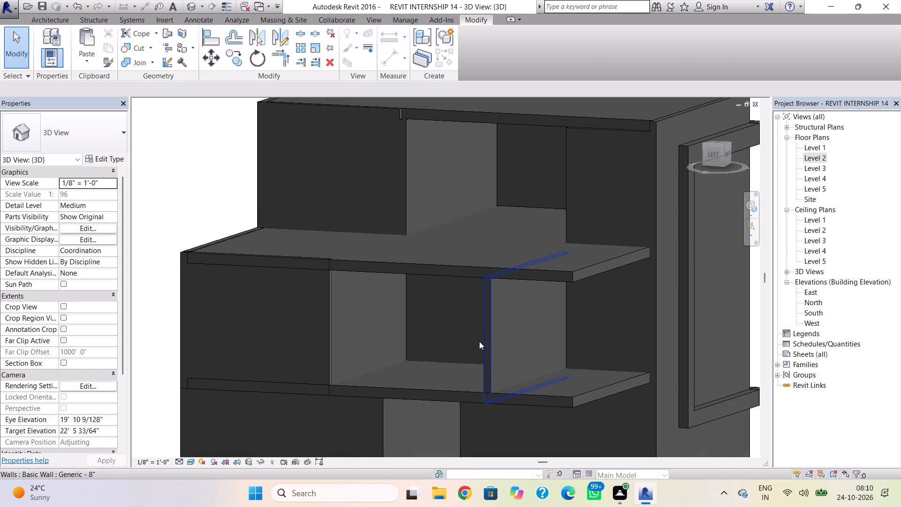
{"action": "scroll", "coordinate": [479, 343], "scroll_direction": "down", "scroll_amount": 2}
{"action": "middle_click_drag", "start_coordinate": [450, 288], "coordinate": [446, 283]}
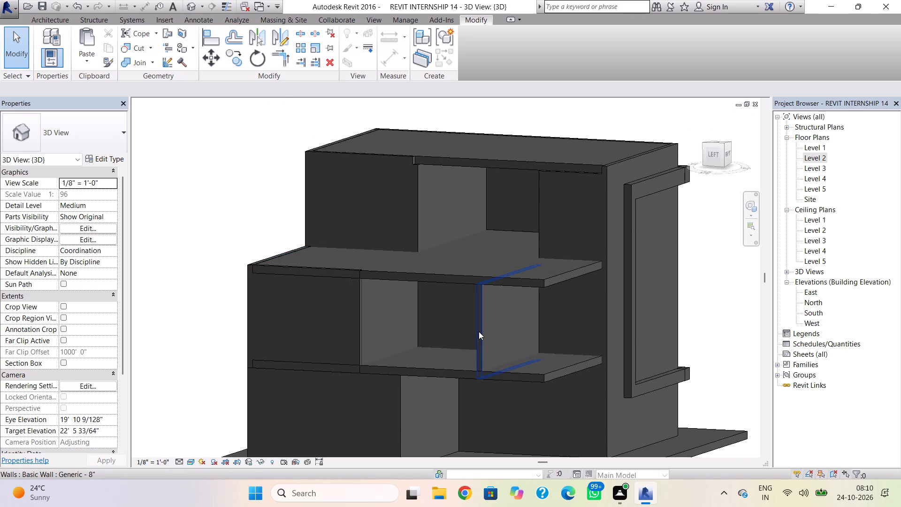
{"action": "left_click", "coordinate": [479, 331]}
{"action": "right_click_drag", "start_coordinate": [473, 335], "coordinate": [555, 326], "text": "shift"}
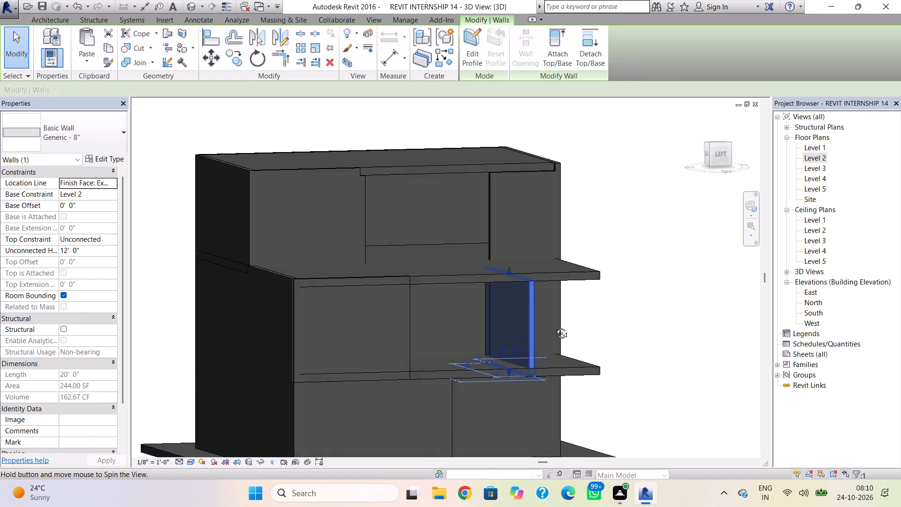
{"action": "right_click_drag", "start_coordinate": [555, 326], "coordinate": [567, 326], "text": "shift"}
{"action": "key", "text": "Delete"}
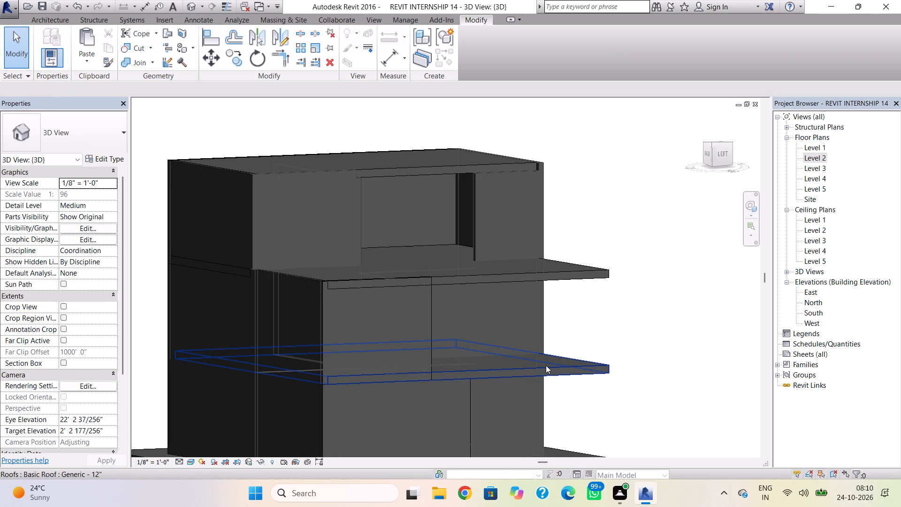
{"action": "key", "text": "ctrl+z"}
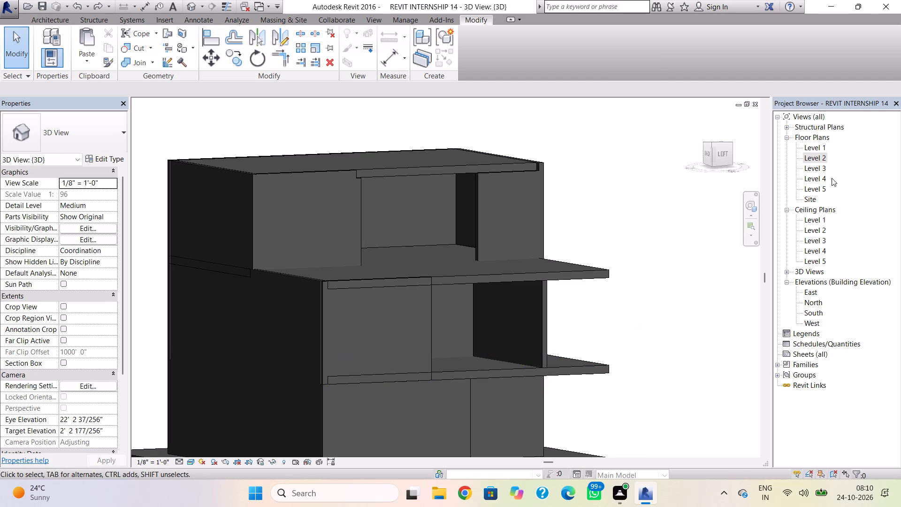
Examine the Level 3 and Level 4 floor plans to find the lower block's front wall.
{"action": "double_click", "coordinate": [822, 167]}
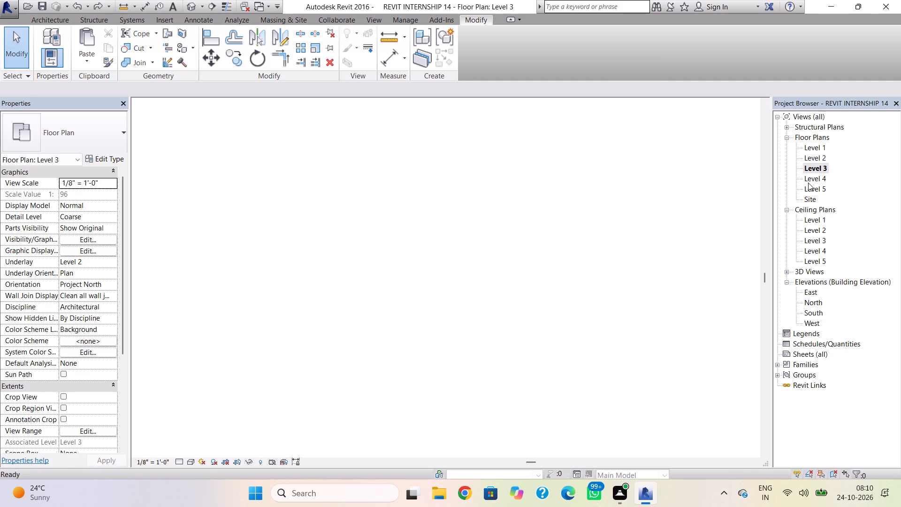
{"action": "scroll", "coordinate": [467, 306], "scroll_direction": "down", "scroll_amount": 20}
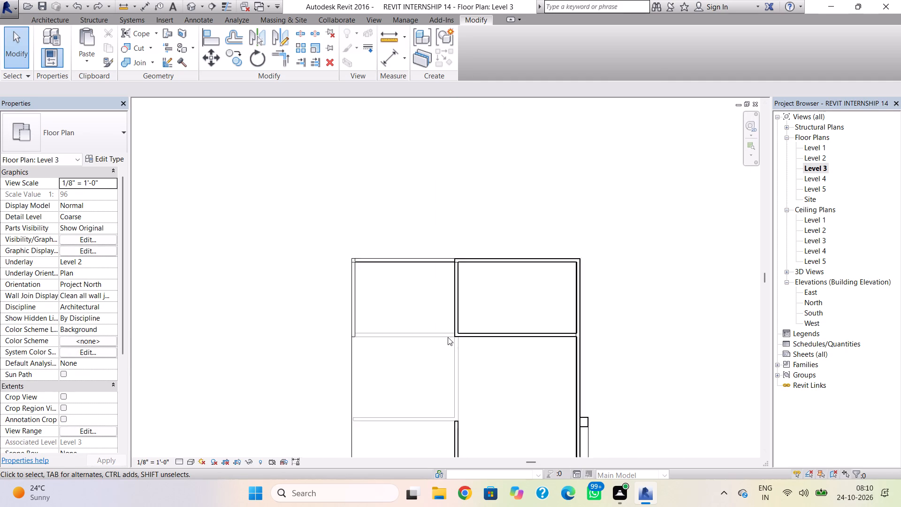
{"action": "scroll", "coordinate": [448, 337], "scroll_direction": "down", "scroll_amount": 2}
{"action": "left_click", "coordinate": [817, 179]}
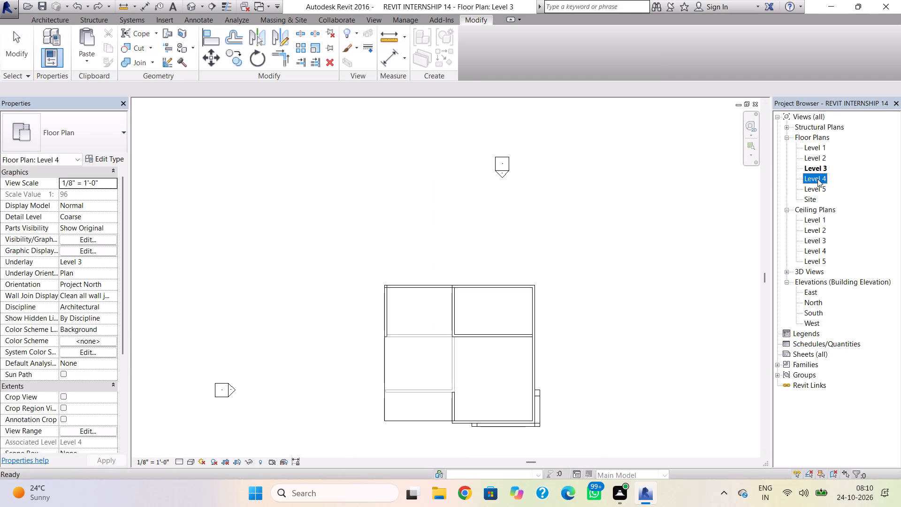
{"action": "left_click", "coordinate": [817, 179]}
{"action": "scroll", "coordinate": [576, 320], "scroll_direction": "down", "scroll_amount": 13}
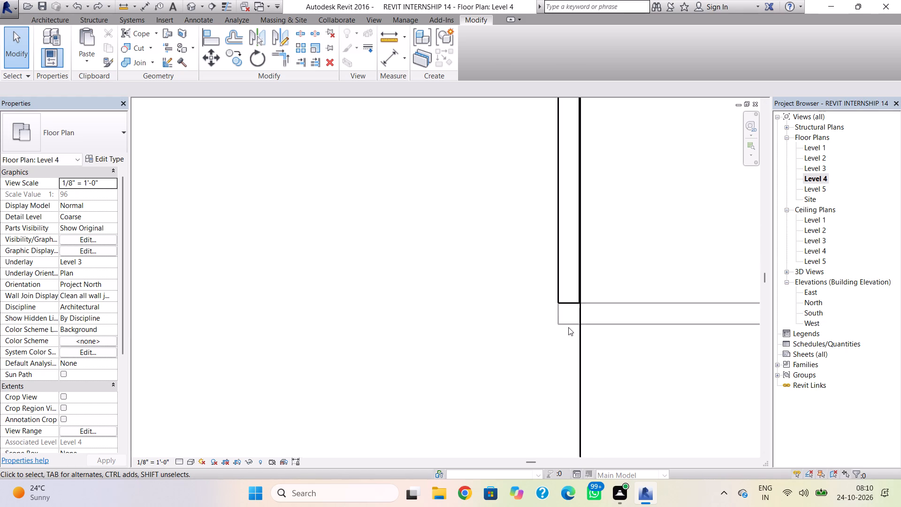
{"action": "scroll", "coordinate": [566, 329], "scroll_direction": "down", "scroll_amount": 14}
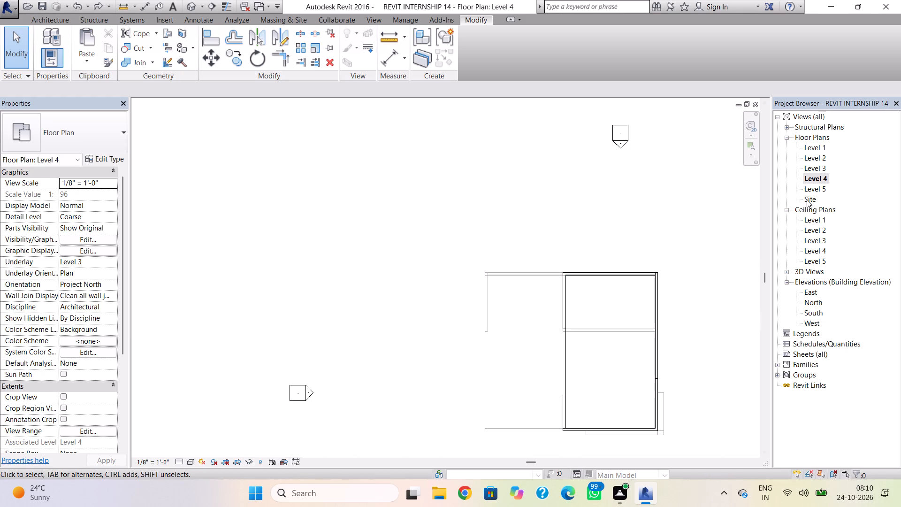
In the Level 2 floor plan, delete the 20' front cross wall of the lower block.
{"action": "double_click", "coordinate": [821, 160]}
{"action": "scroll", "coordinate": [545, 325], "scroll_direction": "down", "scroll_amount": 7}
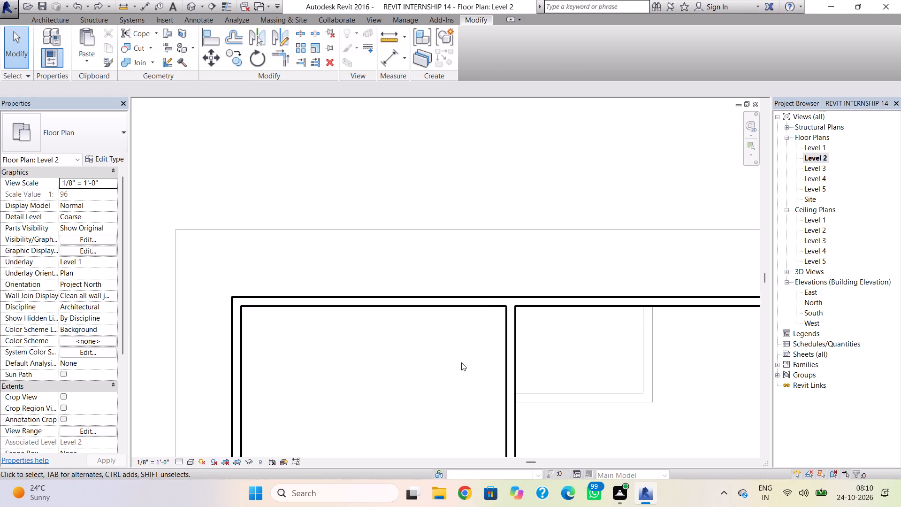
{"action": "scroll", "coordinate": [461, 362], "scroll_direction": "down", "scroll_amount": 10}
{"action": "middle_click_drag", "start_coordinate": [460, 353], "coordinate": [449, 308]}
{"action": "scroll", "coordinate": [455, 300], "scroll_direction": "up", "scroll_amount": 1}
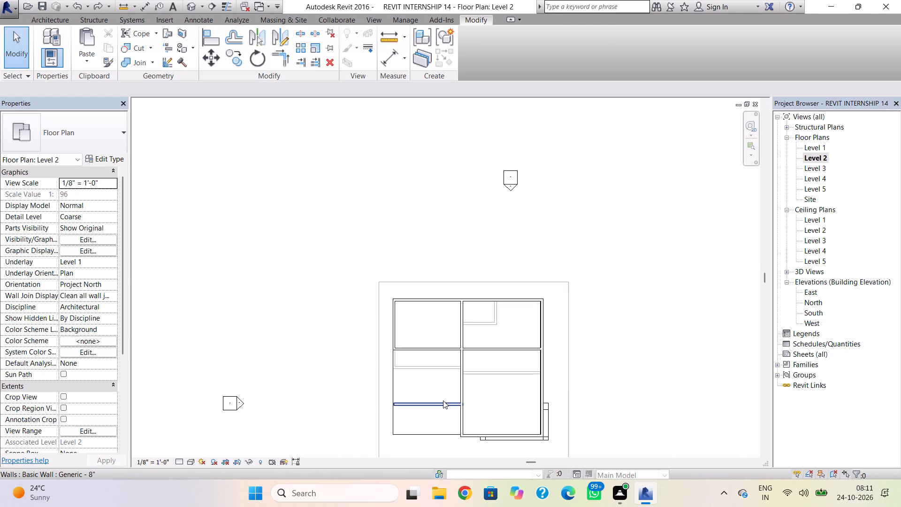
{"action": "left_click", "coordinate": [443, 400]}
{"action": "scroll", "coordinate": [806, 293], "scroll_direction": "up", "scroll_amount": 1}
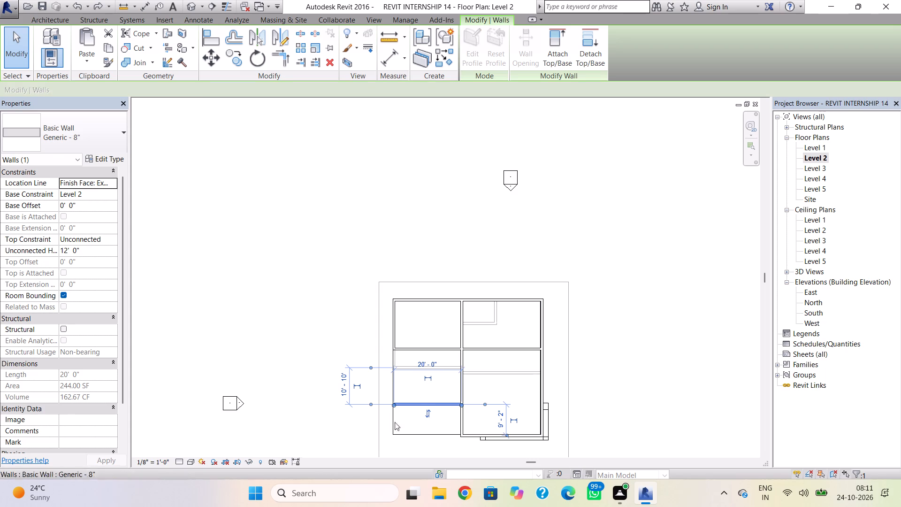
{"action": "key", "text": "Delete"}
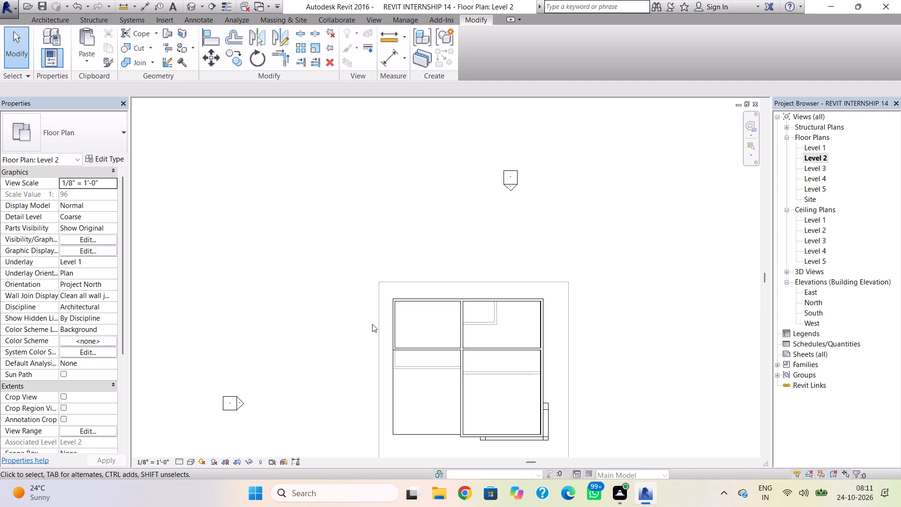
Return to the 3D view and examine the lower block from the side and the front.
{"action": "left_click", "coordinate": [193, 4]}
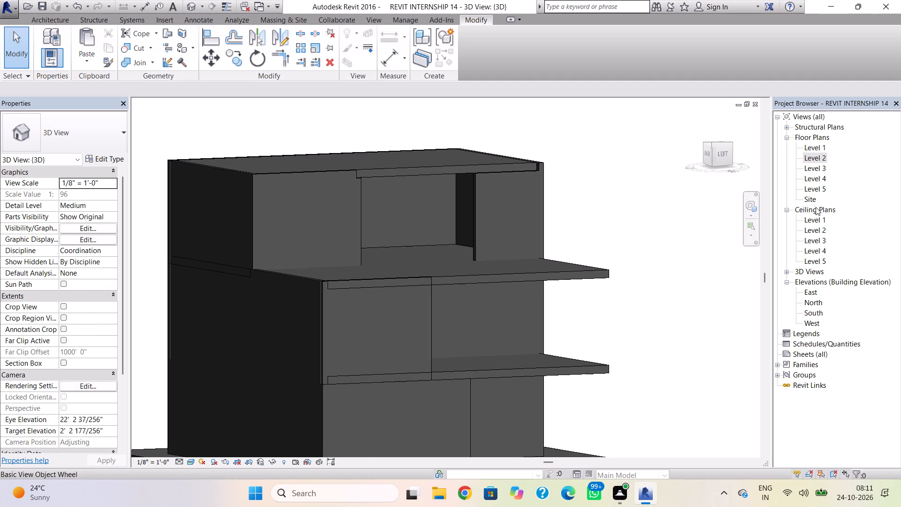
{"action": "right_click_drag", "start_coordinate": [736, 281], "coordinate": [580, 325]}
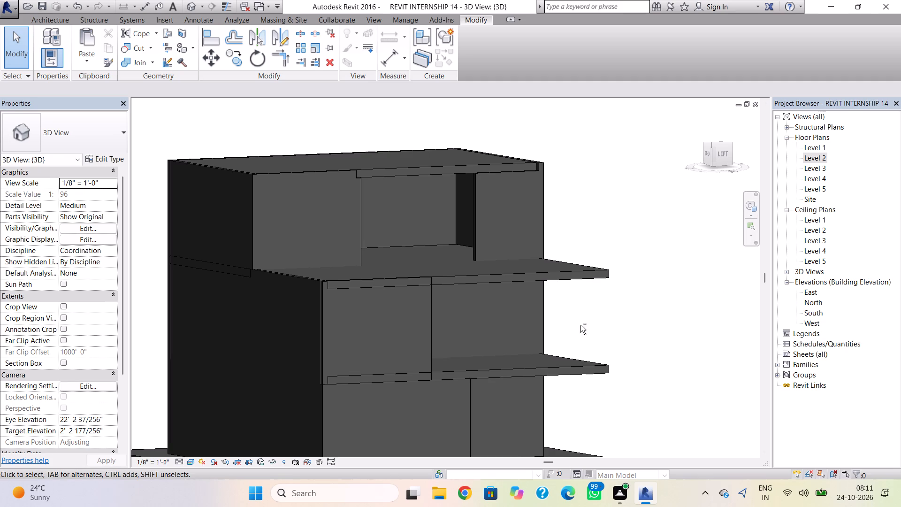
{"action": "right_click_drag", "start_coordinate": [580, 325], "coordinate": [581, 325]}
{"action": "right_click_drag", "start_coordinate": [637, 310], "coordinate": [382, 311], "text": "shift"}
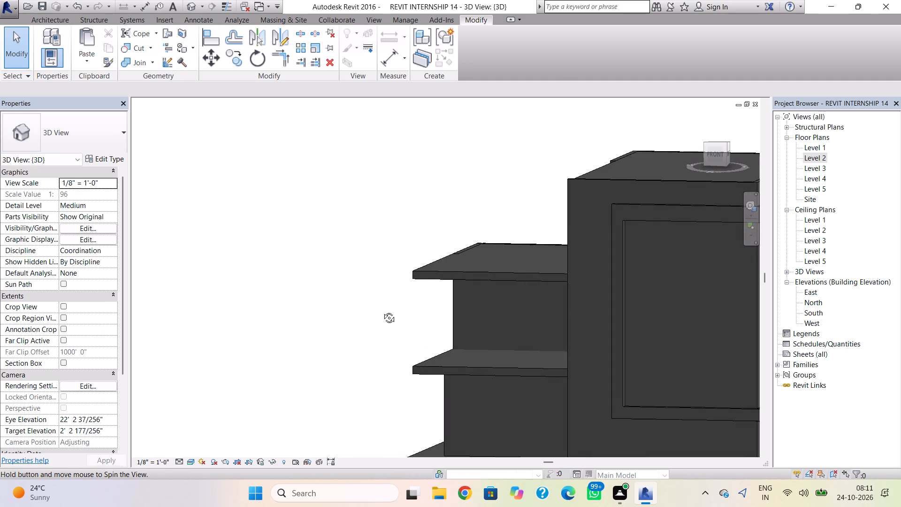
{"action": "right_click_drag", "start_coordinate": [382, 311], "coordinate": [354, 310], "text": "shift"}
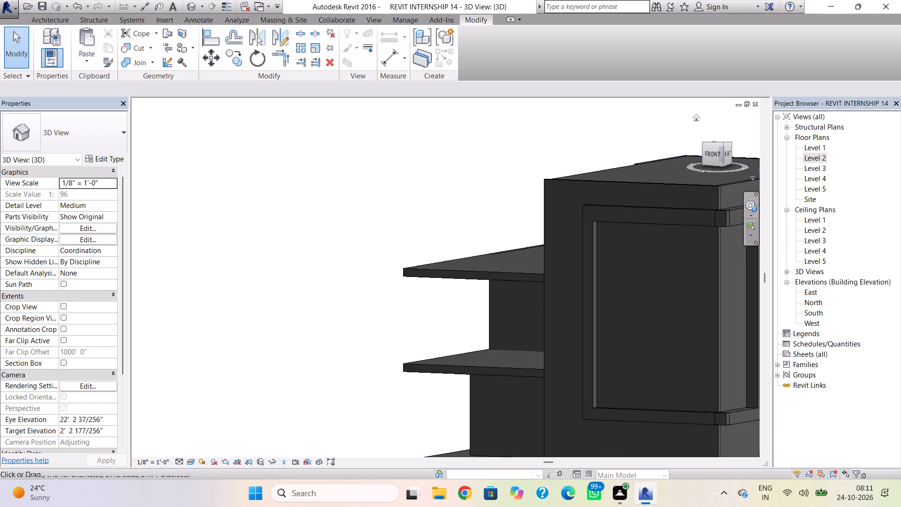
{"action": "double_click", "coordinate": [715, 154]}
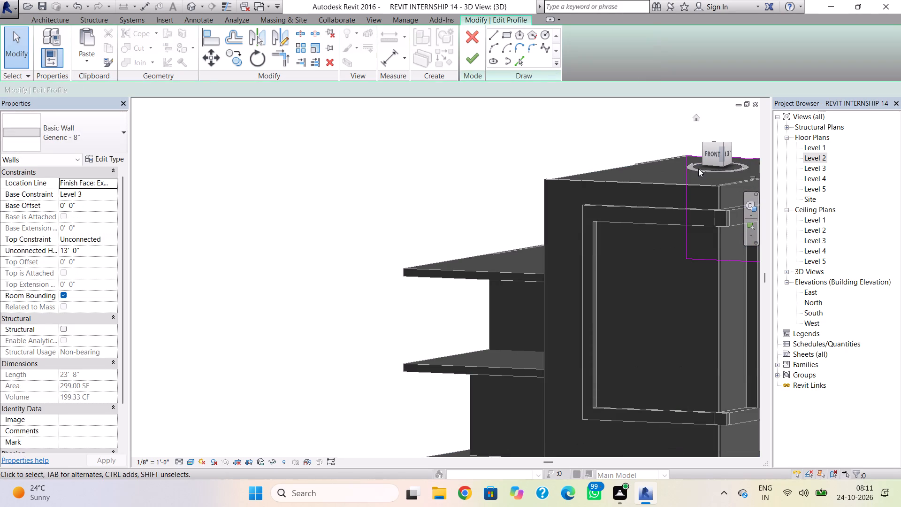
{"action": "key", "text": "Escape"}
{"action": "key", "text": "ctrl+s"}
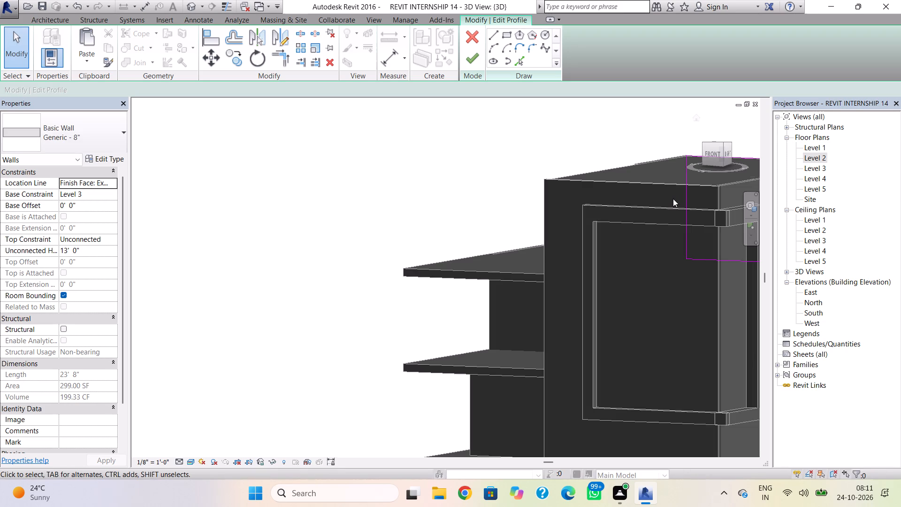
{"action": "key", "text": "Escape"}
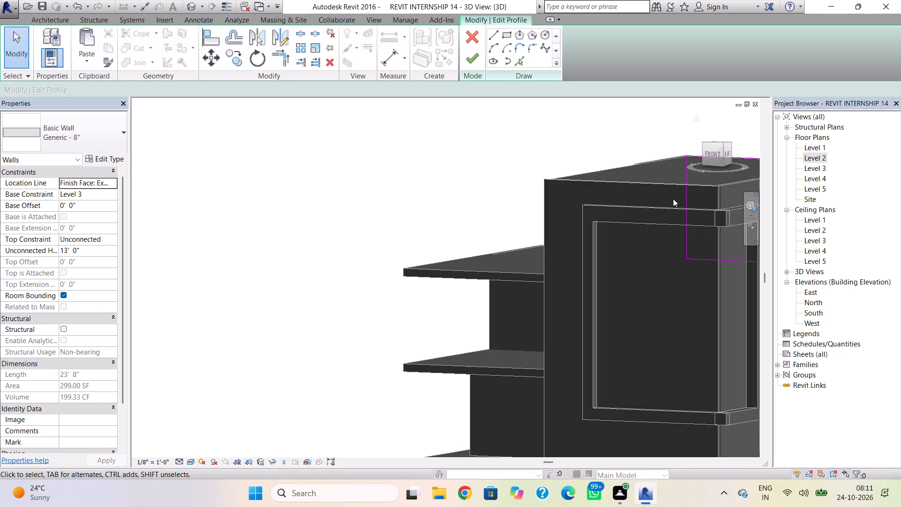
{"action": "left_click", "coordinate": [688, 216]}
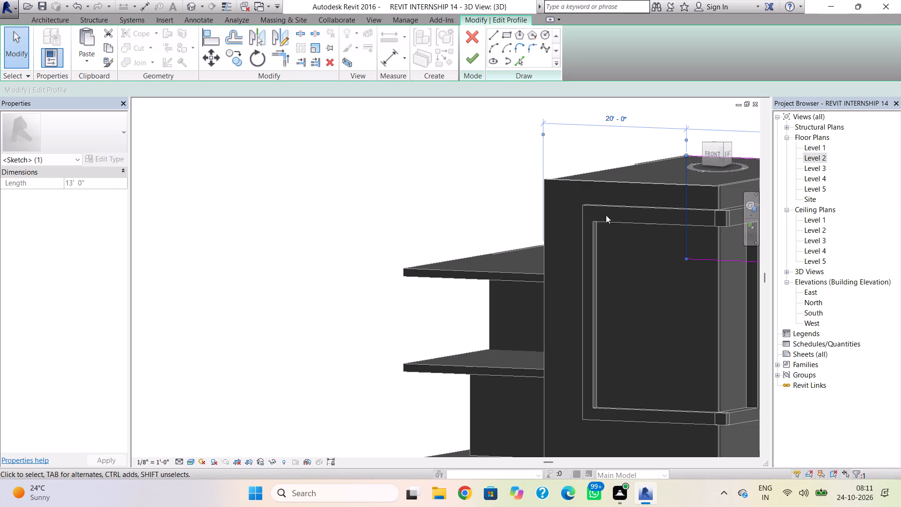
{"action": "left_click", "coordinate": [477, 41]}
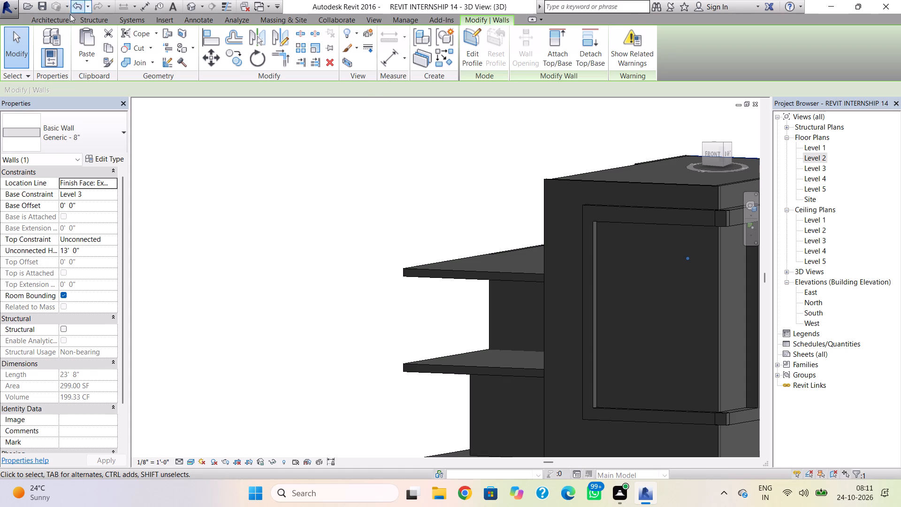
Create an in-place model in the Walls category, accepting the default name.
{"action": "left_click_drag", "start_coordinate": [50, 21], "coordinate": [52, 31]}
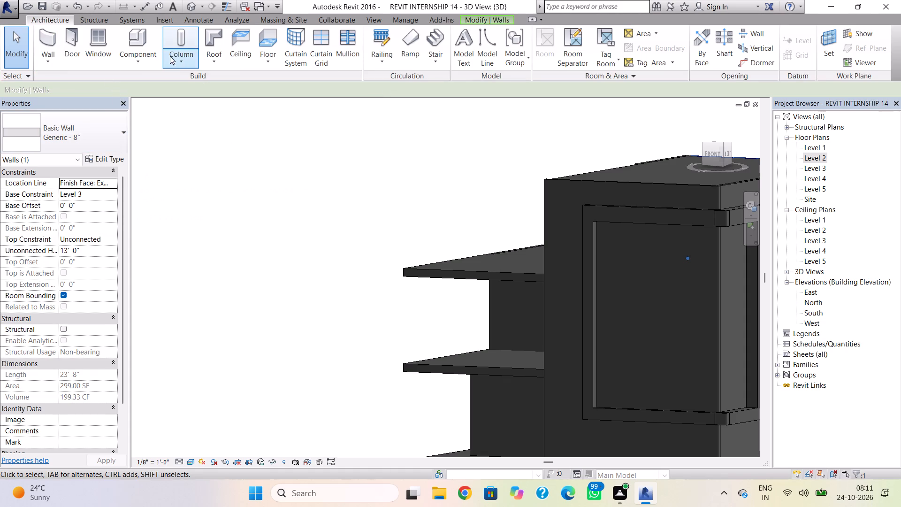
{"action": "left_click", "coordinate": [147, 62]}
{"action": "left_click", "coordinate": [168, 113]}
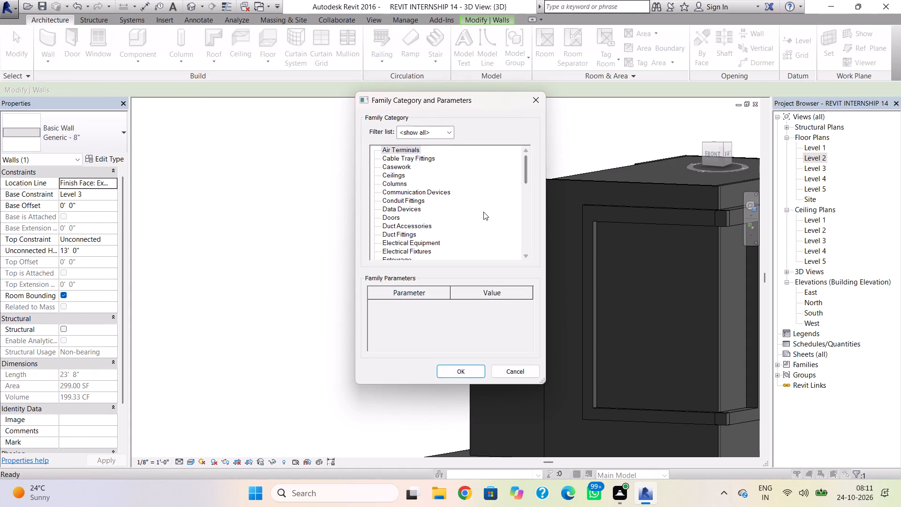
{"action": "left_click_drag", "start_coordinate": [526, 179], "coordinate": [531, 250]}
{"action": "double_click", "coordinate": [397, 243]}
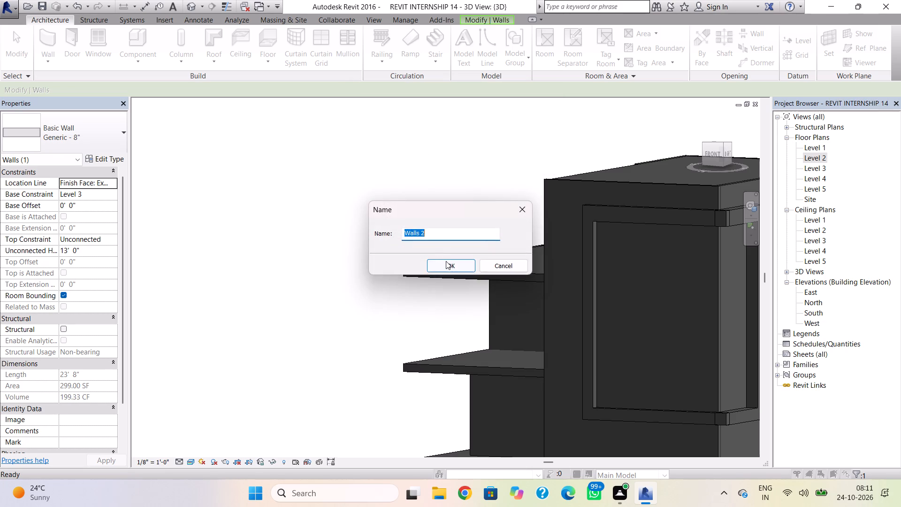
{"action": "left_click", "coordinate": [446, 261]}
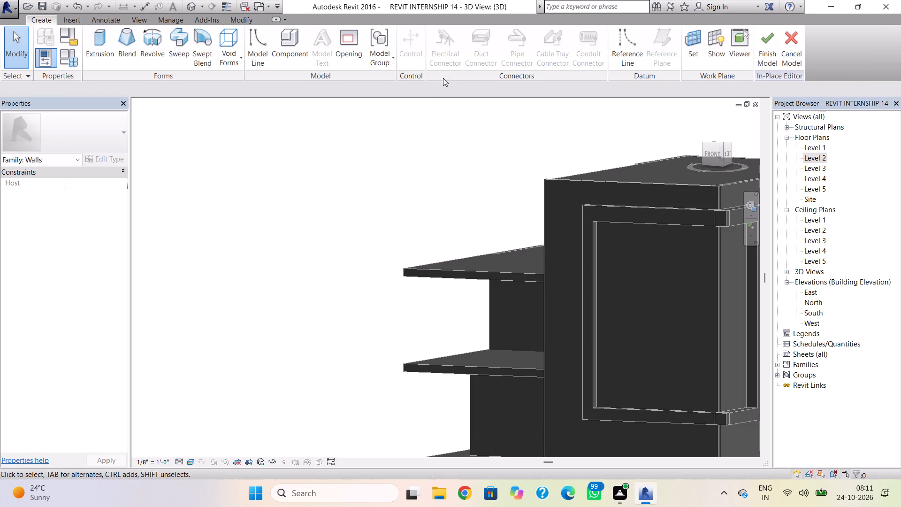
Face the building from the front and set the work plane by picking the lower block's upper roof.
{"action": "right_click_drag", "start_coordinate": [436, 82], "coordinate": [512, 93], "text": "shift"}
{"action": "right_click_drag", "start_coordinate": [451, 143], "coordinate": [535, 145], "text": "shift"}
{"action": "right_click", "coordinate": [535, 145], "text": "shift"}
{"action": "right_click_drag", "start_coordinate": [535, 145], "coordinate": [534, 151], "text": "shift"}
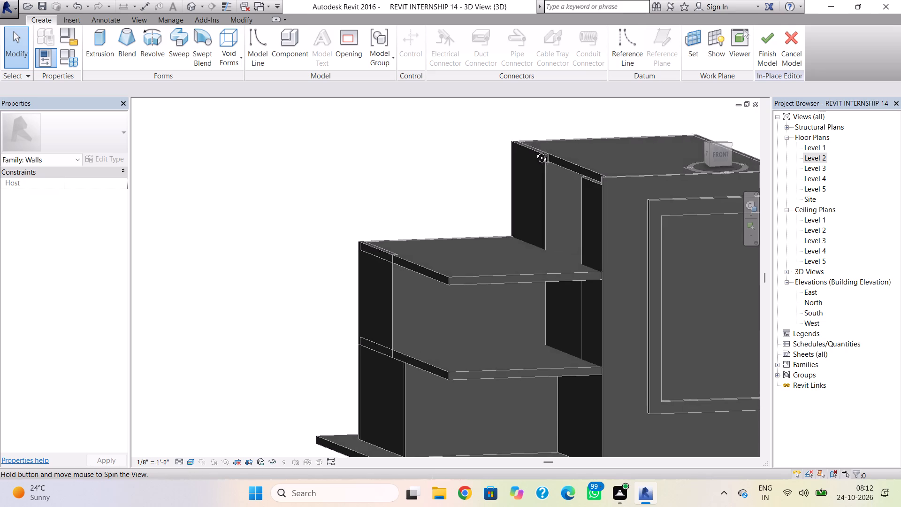
{"action": "right_click_drag", "start_coordinate": [534, 151], "coordinate": [503, 127], "text": "shift"}
{"action": "scroll", "coordinate": [504, 132], "scroll_direction": "down", "scroll_amount": 1}
{"action": "middle_click_drag", "start_coordinate": [504, 130], "coordinate": [493, 98]}
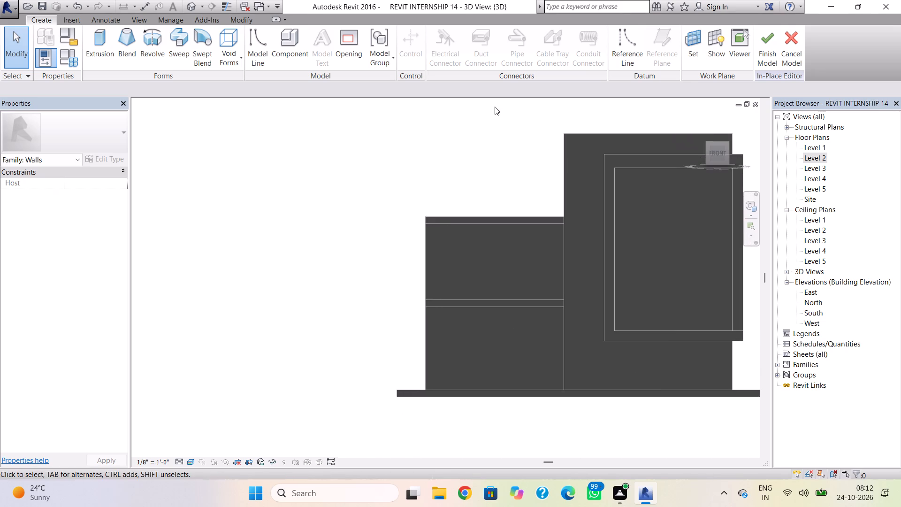
{"action": "middle_click_drag", "start_coordinate": [497, 119], "coordinate": [461, 117]}
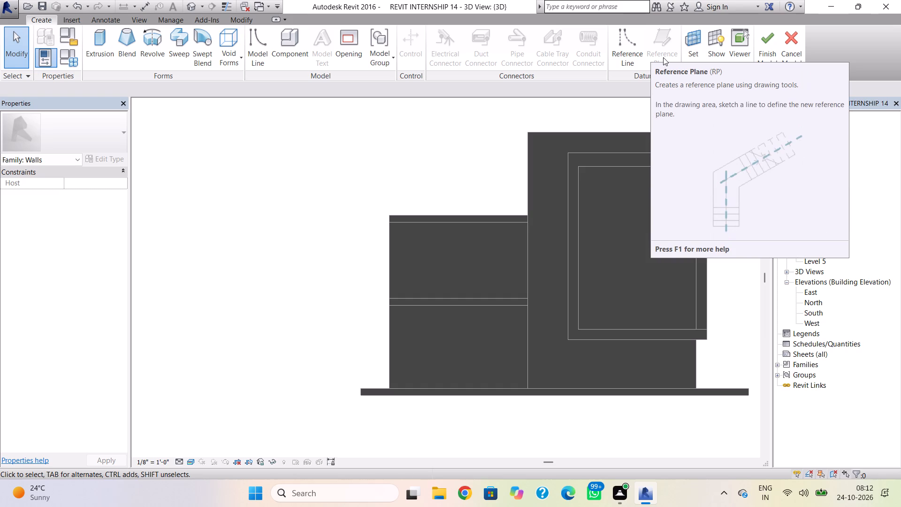
{"action": "left_click", "coordinate": [689, 45]}
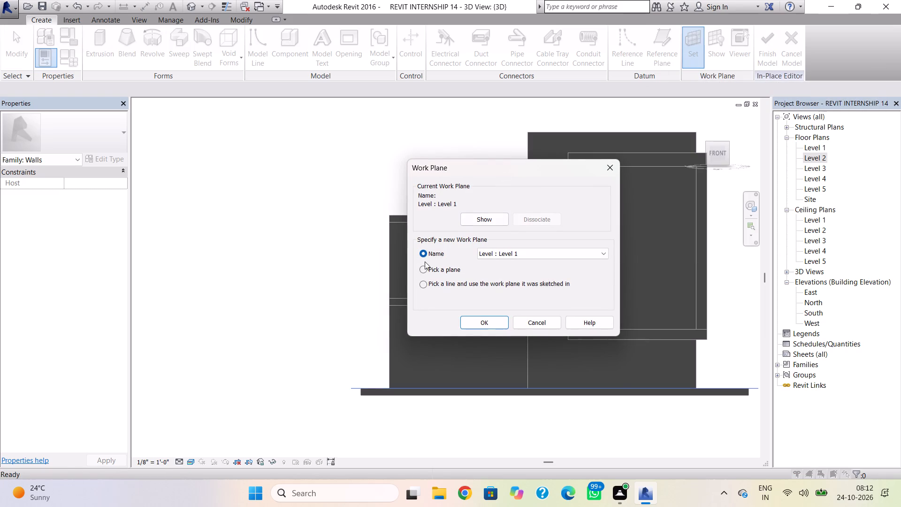
{"action": "left_click", "coordinate": [423, 268]}
{"action": "left_click", "coordinate": [479, 329]}
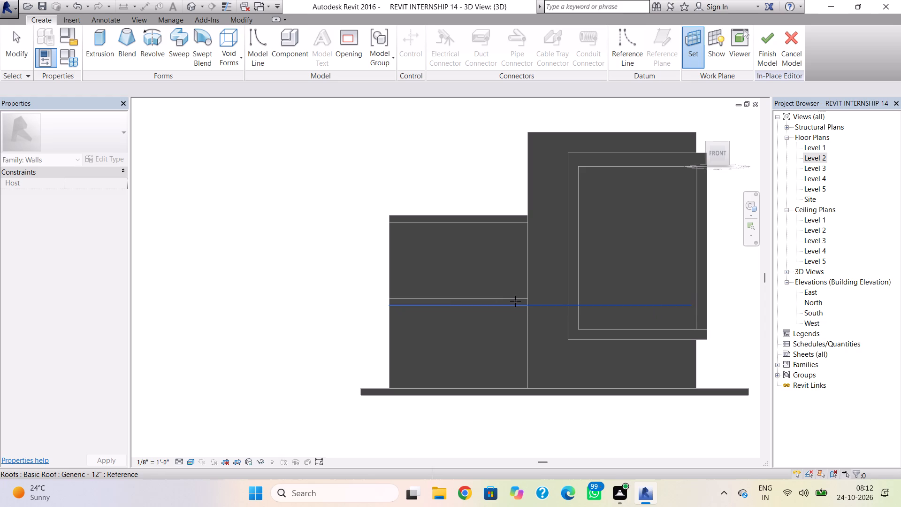
{"action": "left_click", "coordinate": [525, 224]}
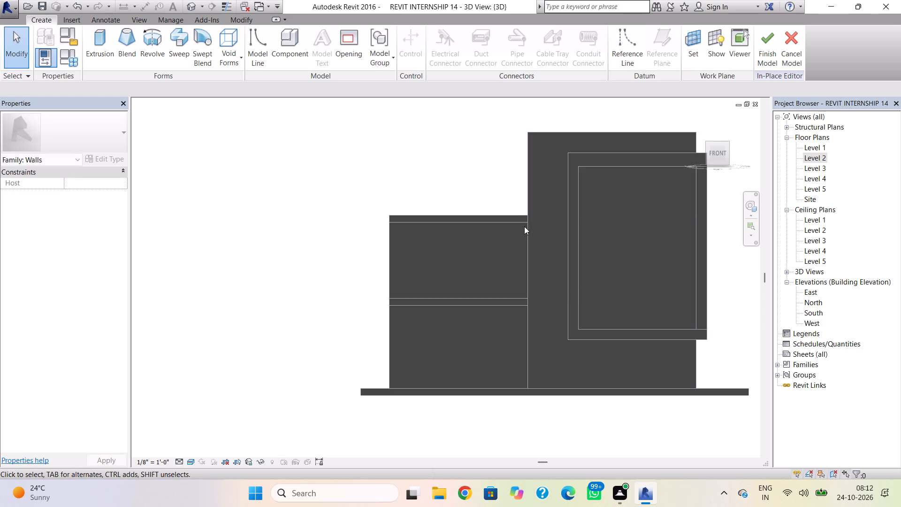
Start an extrusion and, facing the building from the front, try picking the lower block's upper roof as its work plane.
{"action": "left_click", "coordinate": [101, 46]}
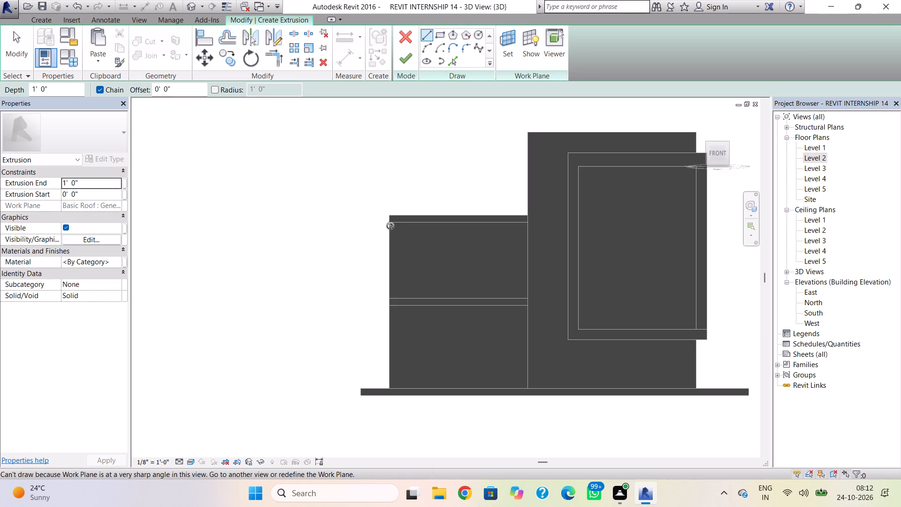
{"action": "left_click", "coordinate": [504, 46]}
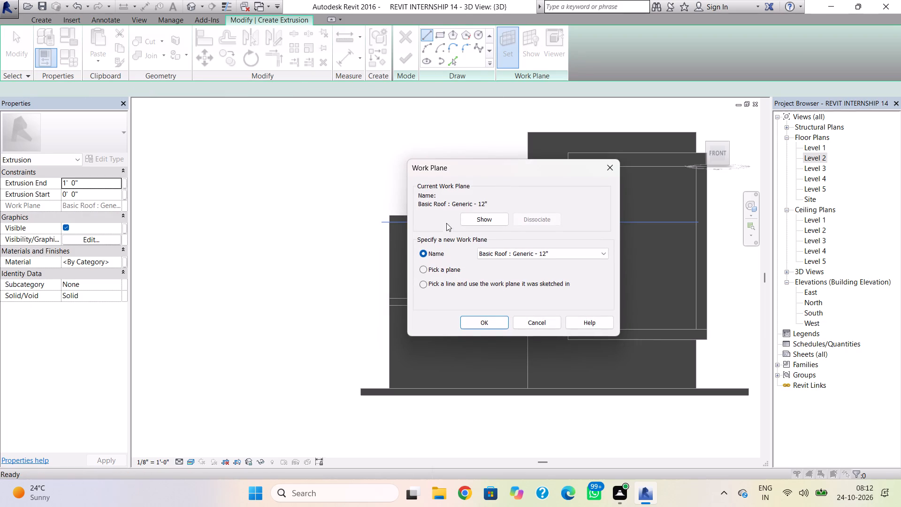
{"action": "left_click", "coordinate": [424, 270]}
{"action": "left_click", "coordinate": [485, 319]}
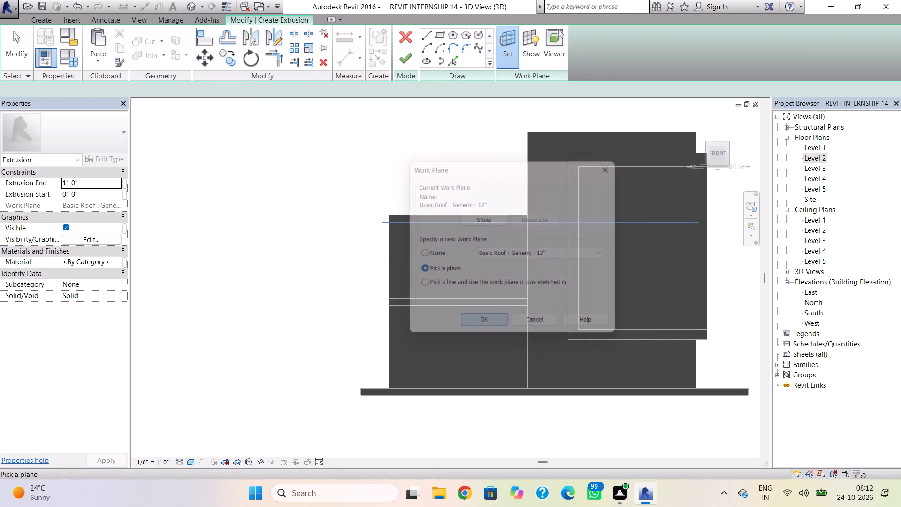
{"action": "left_click", "coordinate": [443, 221]}
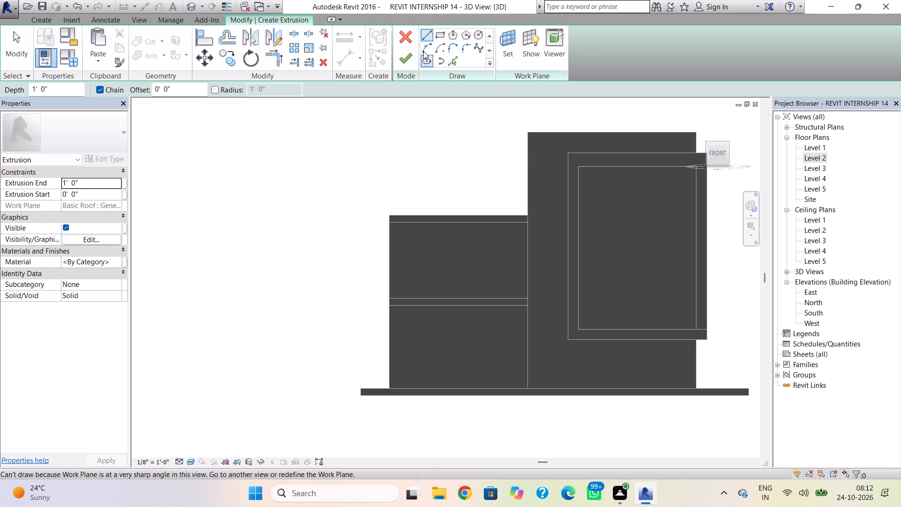
{"action": "left_click", "coordinate": [421, 31]}
Set the extrusion's work plane by picking the front edge face of the lower block's upper roof from an angled view.
{"action": "left_click", "coordinate": [506, 39]}
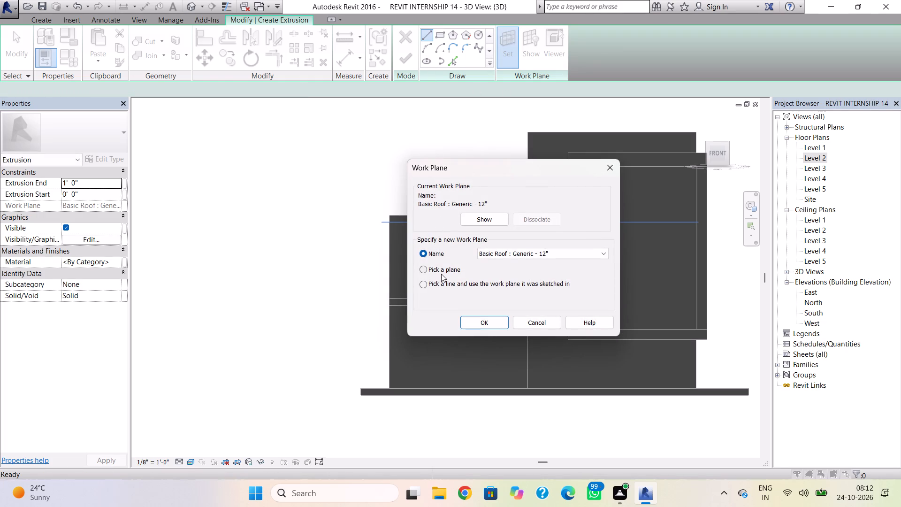
{"action": "left_click", "coordinate": [425, 268]}
{"action": "left_click", "coordinate": [469, 321]}
{"action": "right_click_drag", "start_coordinate": [417, 284], "coordinate": [422, 284], "text": "shift"}
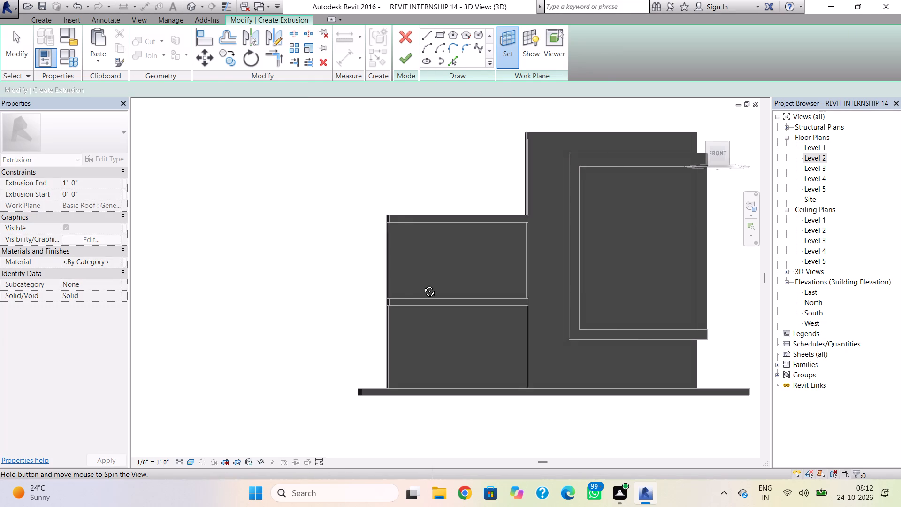
{"action": "right_click_drag", "start_coordinate": [422, 284], "coordinate": [588, 305], "text": "shift"}
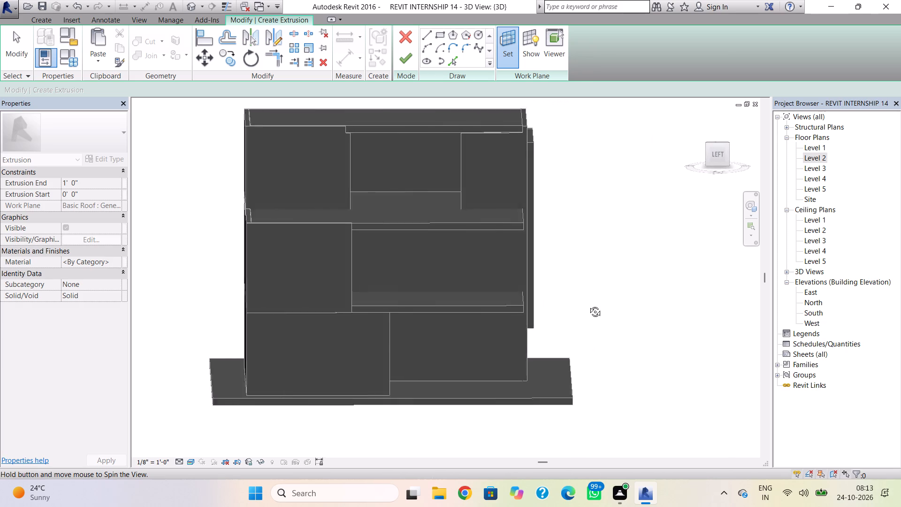
{"action": "right_click_drag", "start_coordinate": [588, 305], "coordinate": [509, 286], "text": "shift"}
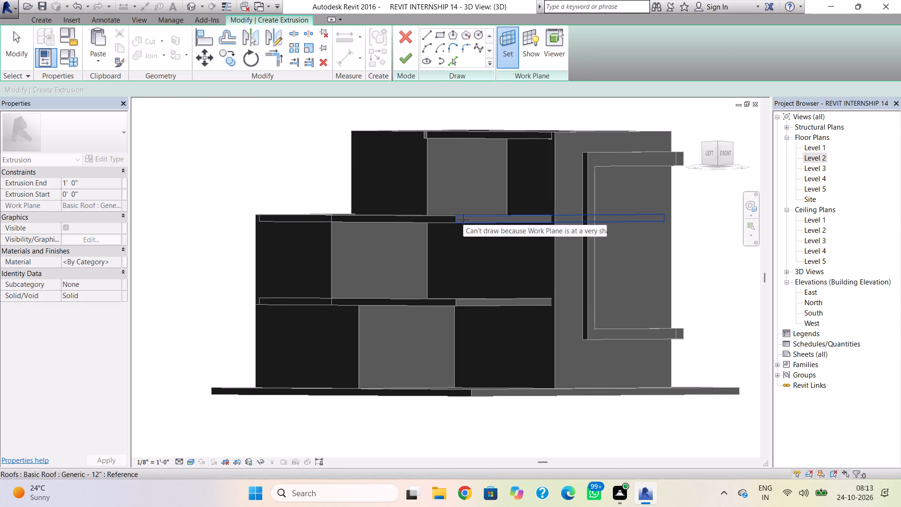
{"action": "left_click", "coordinate": [463, 220]}
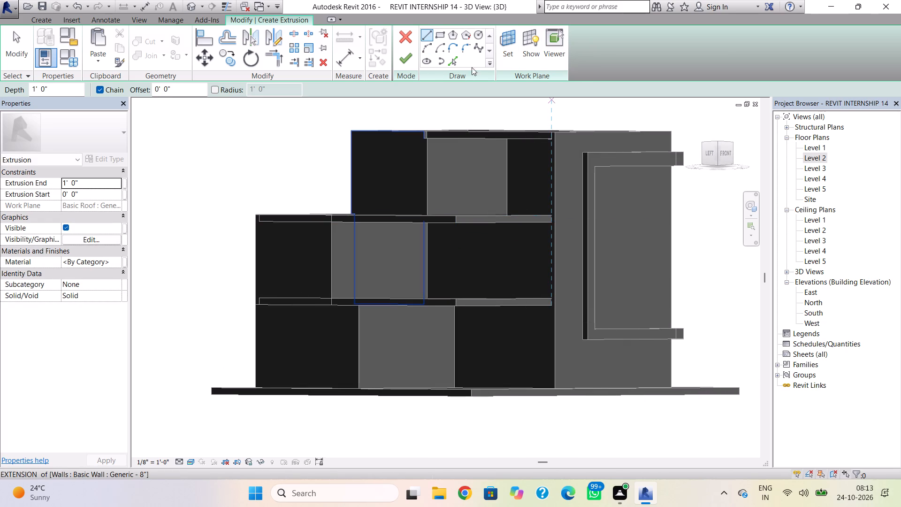
{"action": "left_click", "coordinate": [726, 158]}
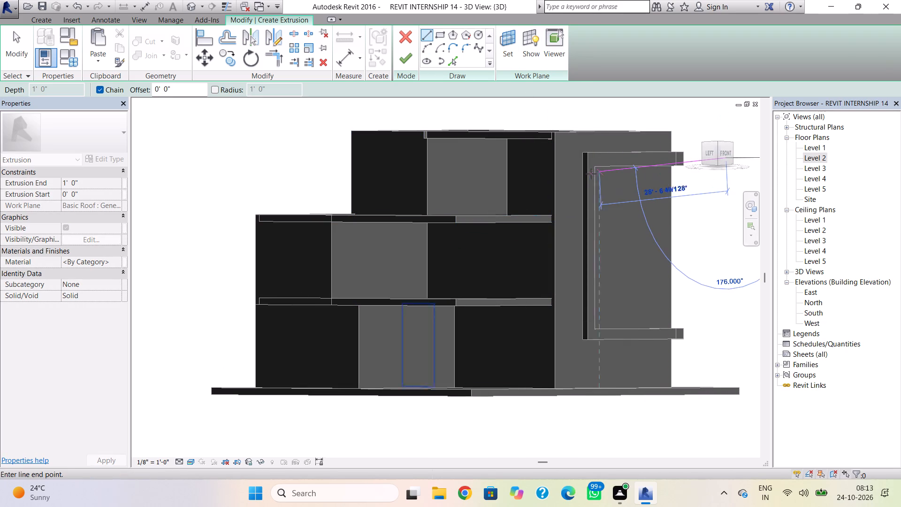
{"action": "key", "text": "Escape"}
From the front, sketch the outer extrusion outline between the lower block's two roofs, reaching the tall block's wall, about 19' 8" wide.
{"action": "right_click_drag", "start_coordinate": [589, 175], "coordinate": [486, 194], "text": "shift"}
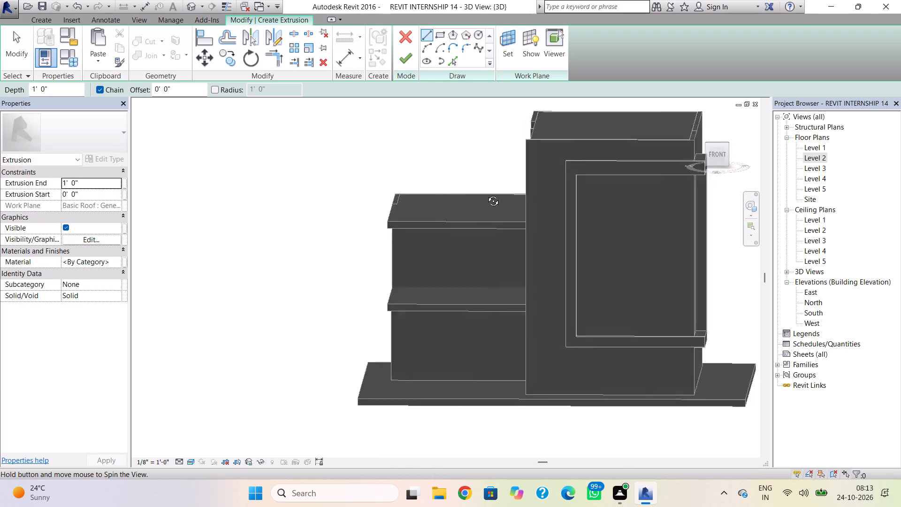
{"action": "right_click_drag", "start_coordinate": [486, 194], "coordinate": [496, 166], "text": "shift"}
{"action": "scroll", "coordinate": [428, 206], "scroll_direction": "up", "scroll_amount": 2}
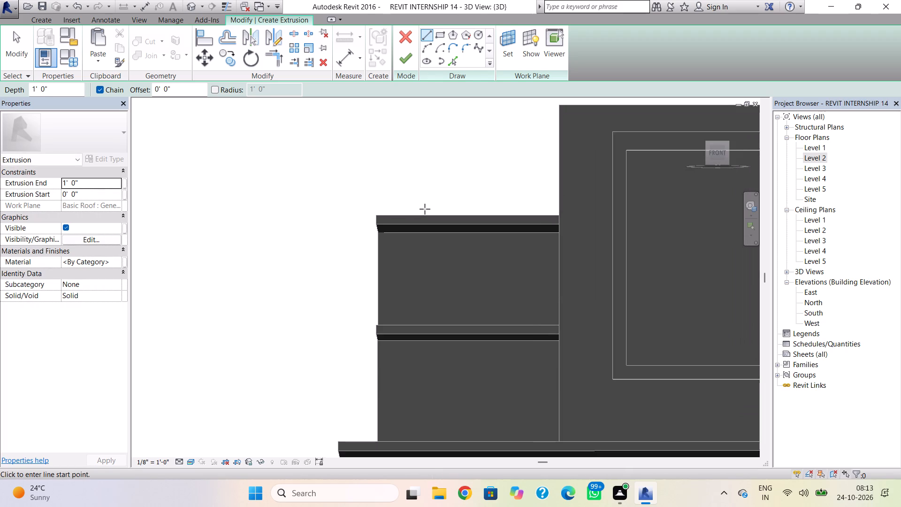
{"action": "right_click_drag", "start_coordinate": [425, 209], "coordinate": [426, 223], "text": "shift"}
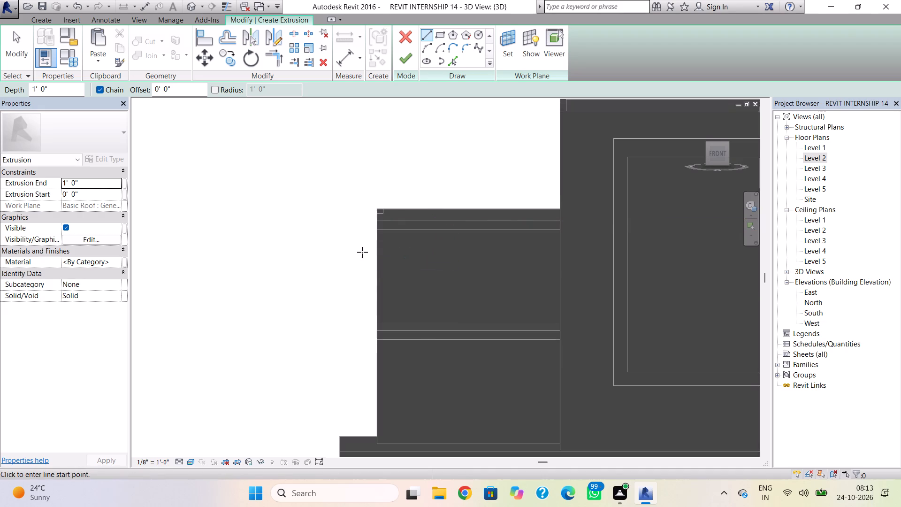
{"action": "left_click", "coordinate": [379, 238]}
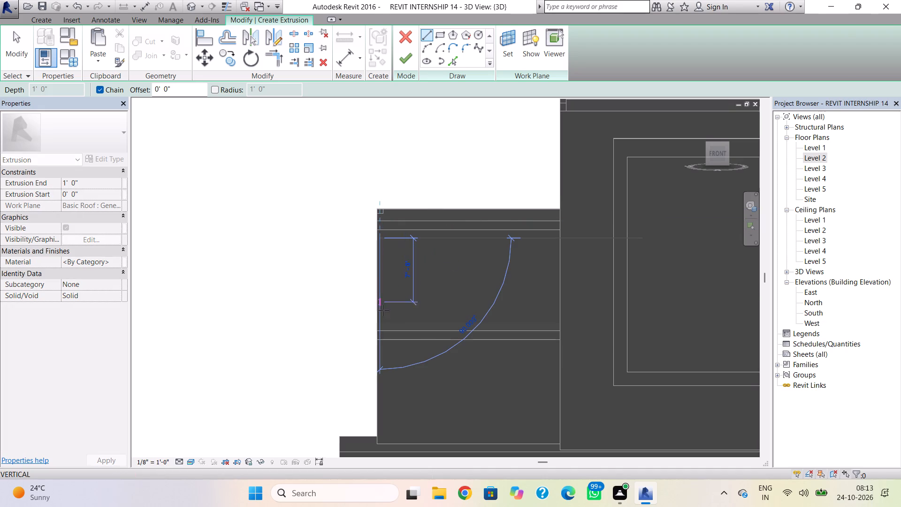
{"action": "scroll", "coordinate": [383, 331], "scroll_direction": "up", "scroll_amount": 4}
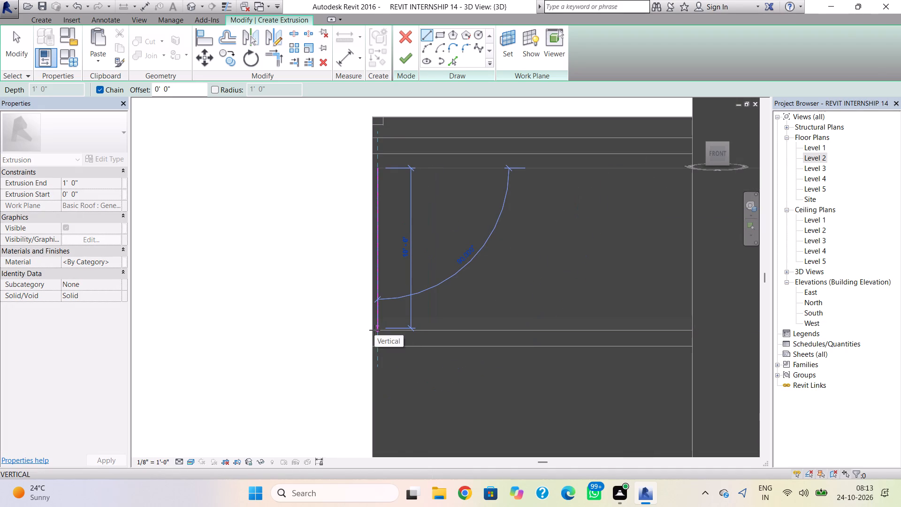
{"action": "left_click", "coordinate": [374, 330]}
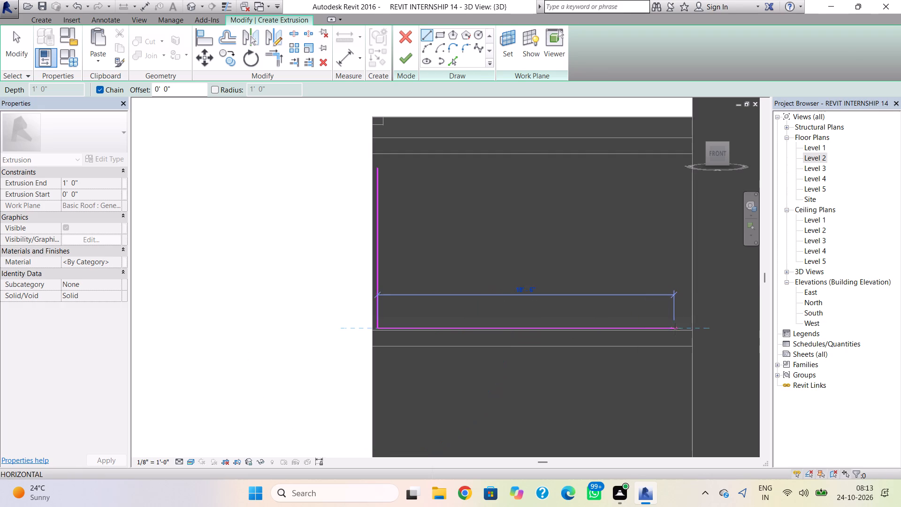
{"action": "left_click", "coordinate": [693, 330]}
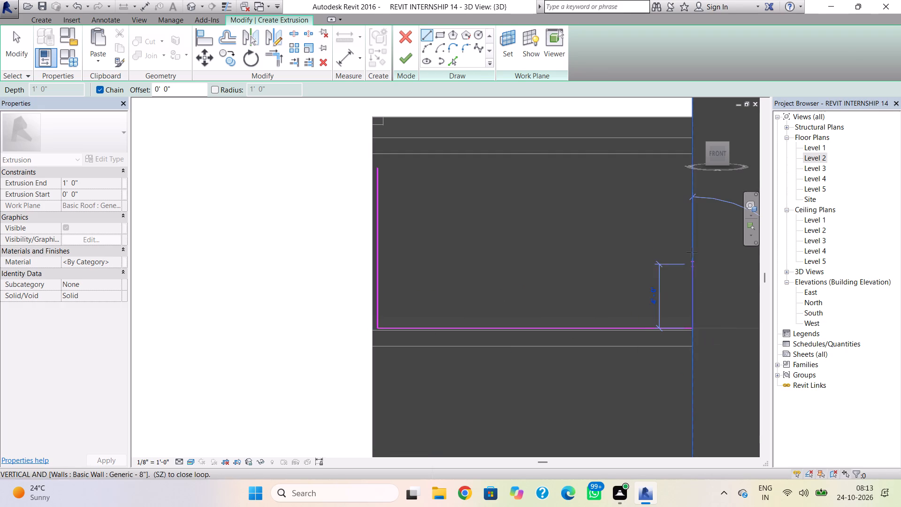
{"action": "left_click", "coordinate": [695, 156]}
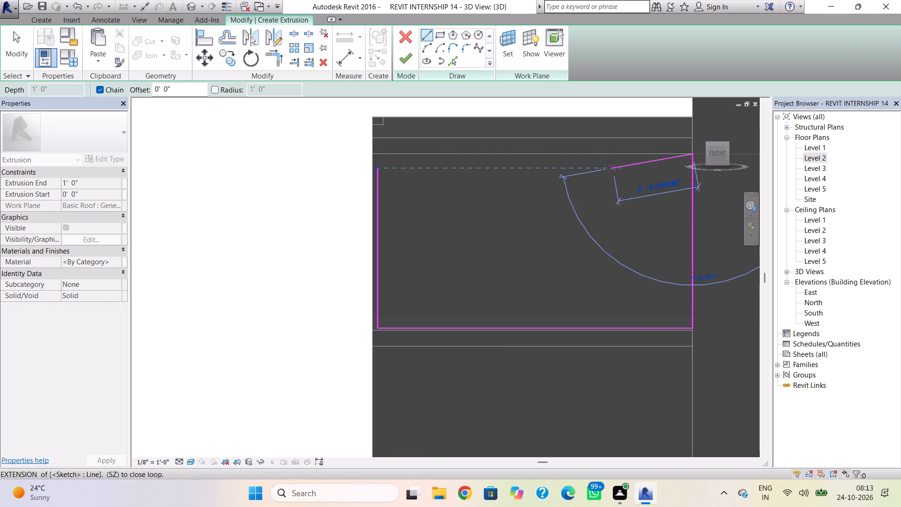
{"action": "left_click", "coordinate": [373, 157]}
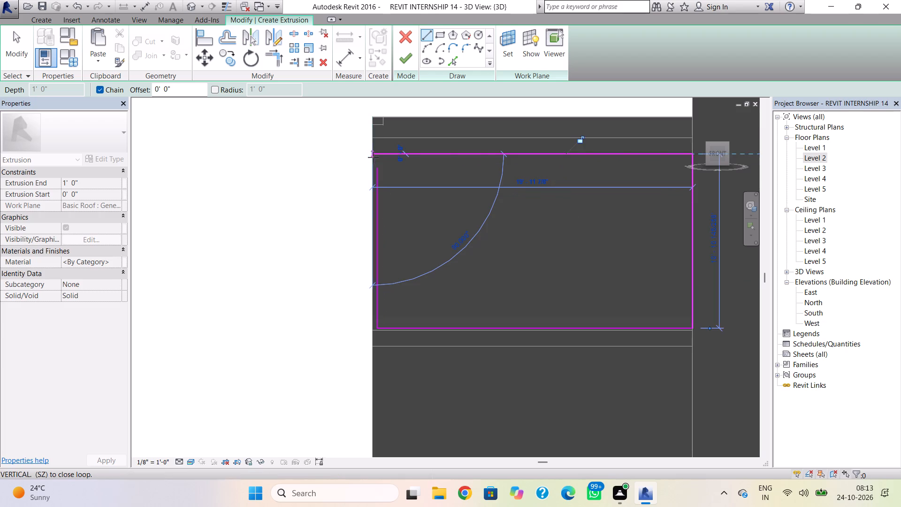
{"action": "key", "text": "Escape"}
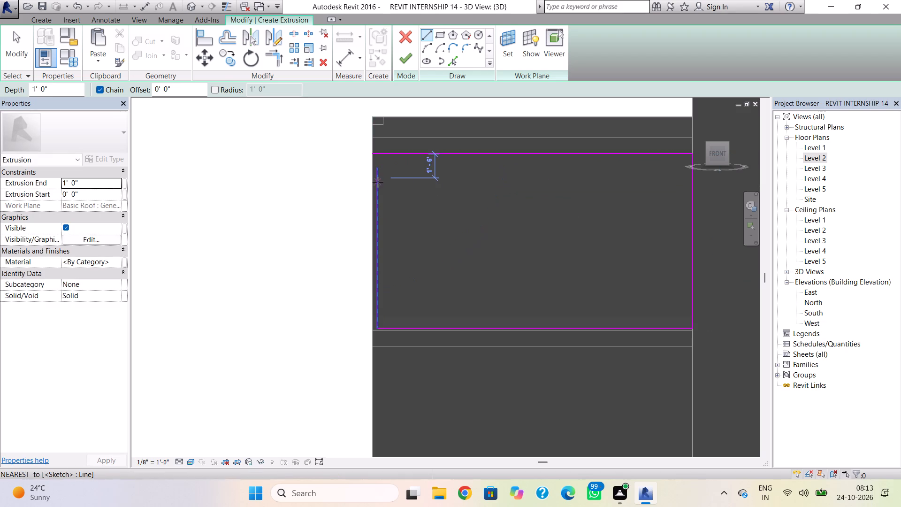
{"action": "left_click", "coordinate": [378, 167]}
{"action": "left_click", "coordinate": [380, 154]}
{"action": "key", "text": "Escape"}
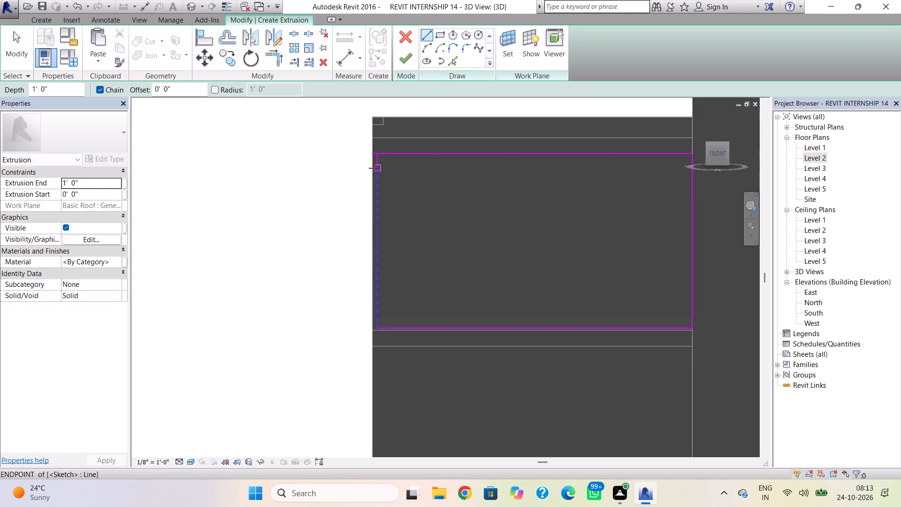
Shorten the outline's top line to 19' 8" so its overhanging end meets the outer vertical line.
{"action": "scroll", "coordinate": [378, 163], "scroll_direction": "up", "scroll_amount": 7}
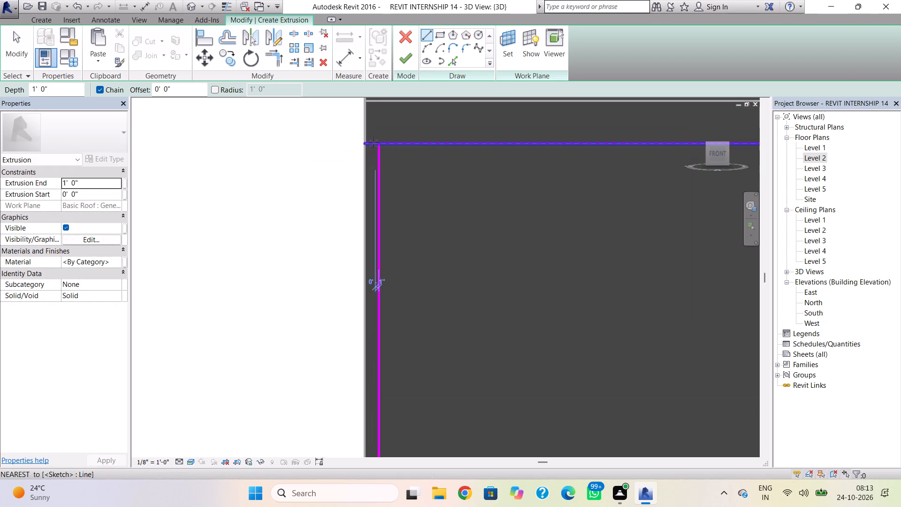
{"action": "key", "text": "Escape"}
{"action": "left_click", "coordinate": [372, 143]}
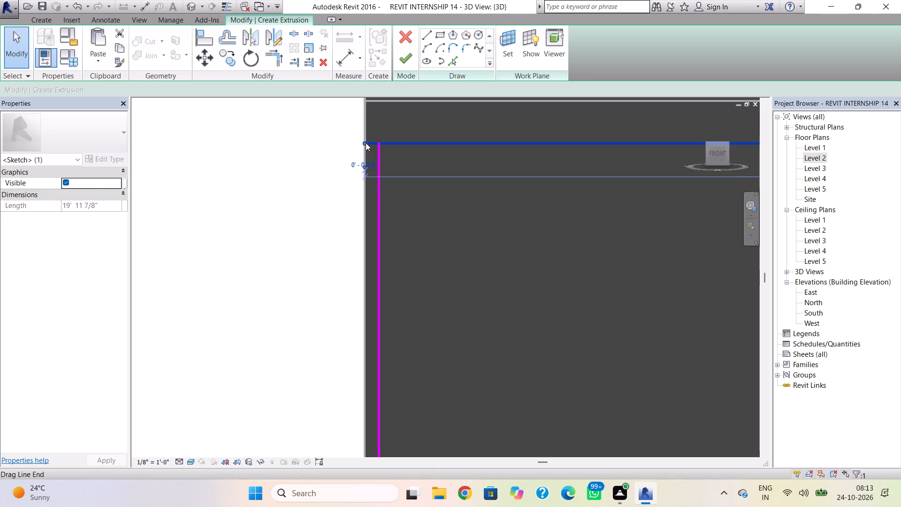
{"action": "left_click_drag", "start_coordinate": [366, 143], "coordinate": [381, 140]}
{"action": "scroll", "coordinate": [413, 170], "scroll_direction": "down", "scroll_amount": 4}
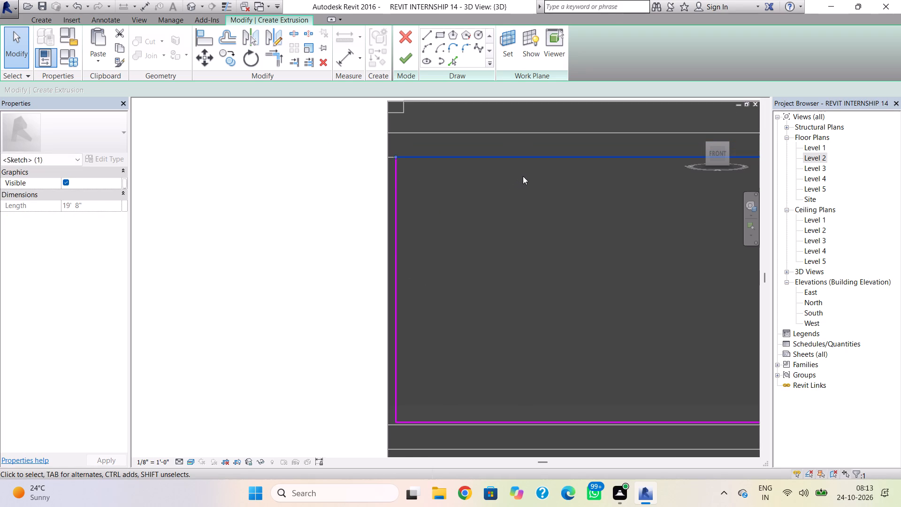
{"action": "scroll", "coordinate": [523, 176], "scroll_direction": "down", "scroll_amount": 2}
{"action": "middle_click_drag", "start_coordinate": [522, 178], "coordinate": [358, 212]}
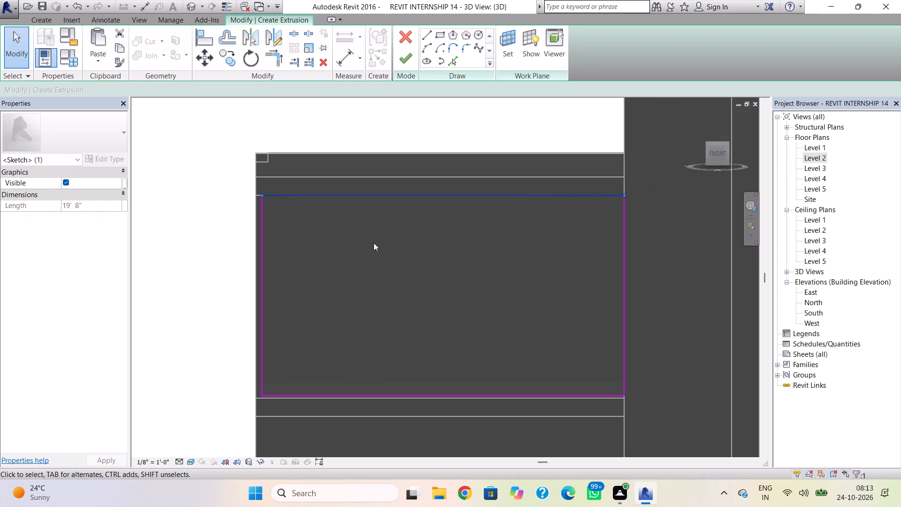
Nudge the outline's top line slightly down, just below the upper roof's lower edge.
{"action": "key", "text": "Down"}
{"action": "scroll", "coordinate": [458, 205], "scroll_direction": "up", "scroll_amount": 7}
{"action": "key", "text": "Up"}
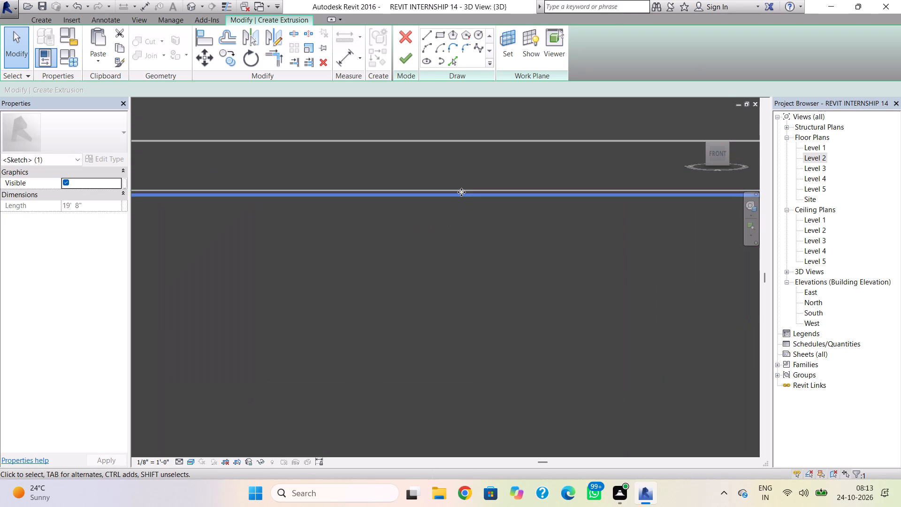
{"action": "key", "text": "Up"}
{"action": "key", "text": "Down"}
{"action": "scroll", "coordinate": [461, 192], "scroll_direction": "down", "scroll_amount": 5}
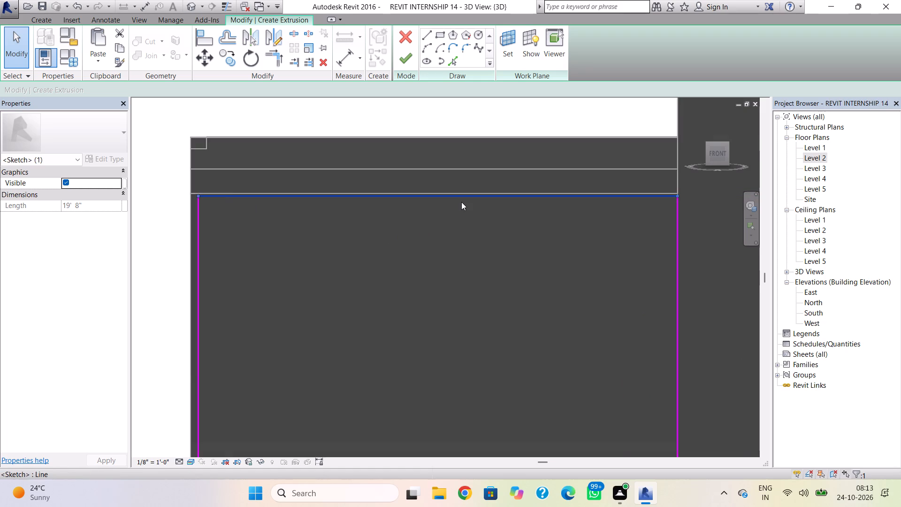
{"action": "scroll", "coordinate": [461, 202], "scroll_direction": "down", "scroll_amount": 2}
{"action": "middle_click", "coordinate": [462, 202]}
{"action": "left_click", "coordinate": [431, 267]}
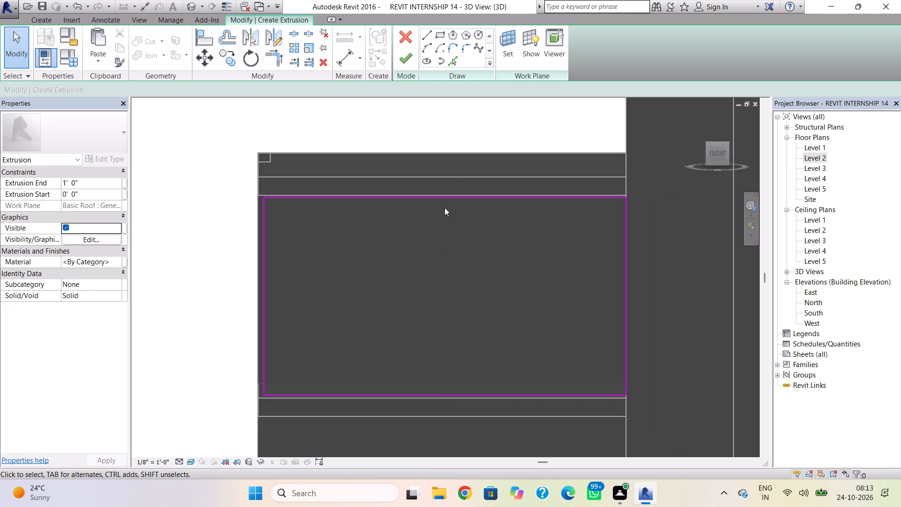
Sketch an inner rectangle about 17' 0" wide and 7' 6" high inside the outer outline.
{"action": "left_click", "coordinate": [440, 35]}
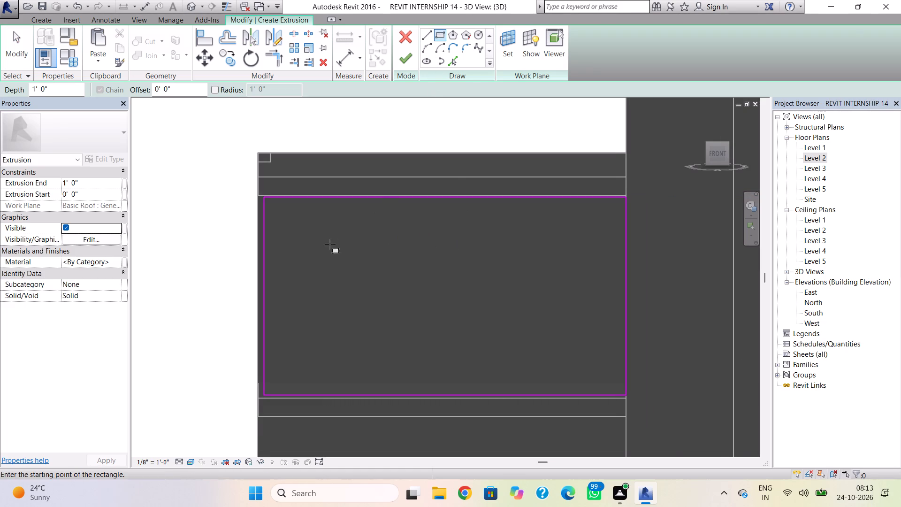
{"action": "left_click", "coordinate": [288, 225]}
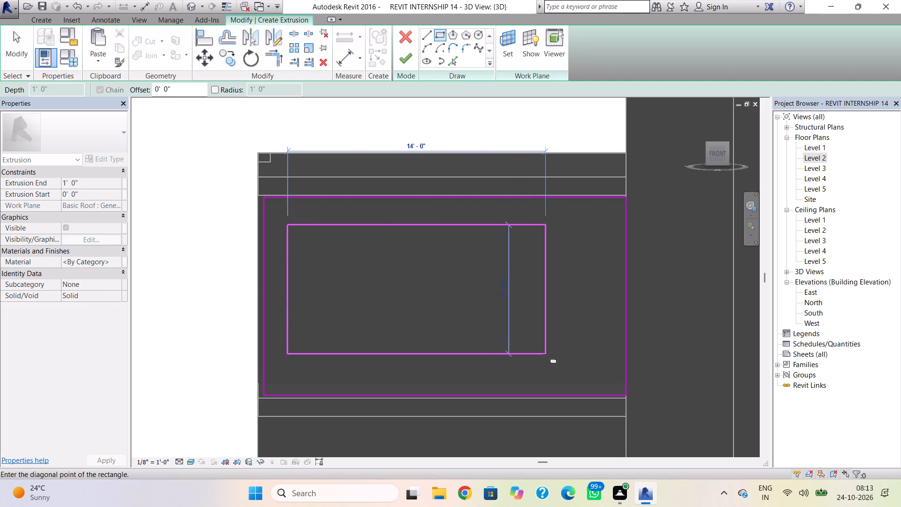
{"action": "left_click", "coordinate": [602, 367]}
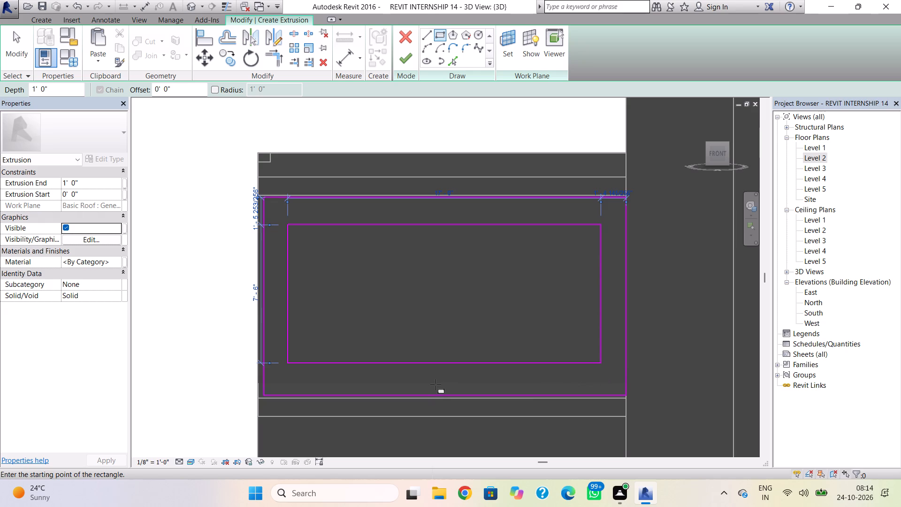
{"action": "key", "text": "Escape"}
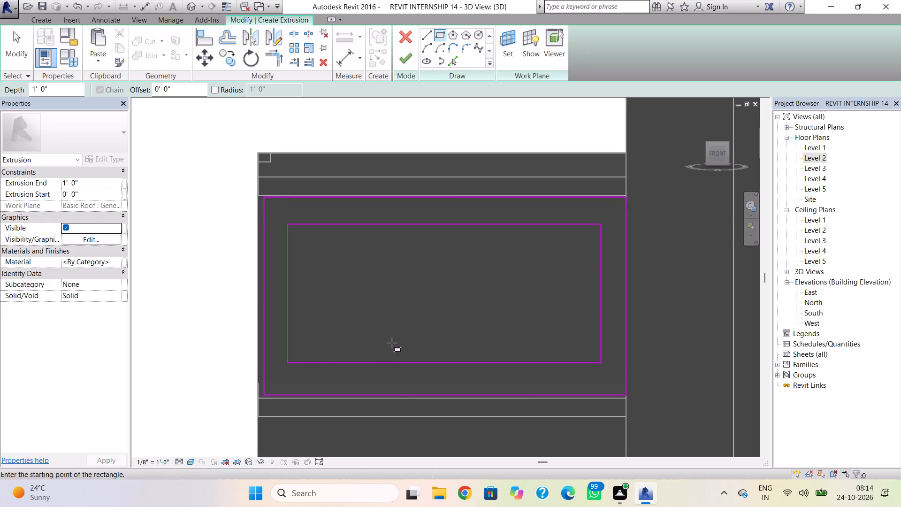
{"action": "key", "text": "Escape"}
Nudge the outer outline's bottom line about 1" down toward the lower roof's top edge.
{"action": "left_click", "coordinate": [371, 394]}
{"action": "scroll", "coordinate": [441, 399], "scroll_direction": "up", "scroll_amount": 2}
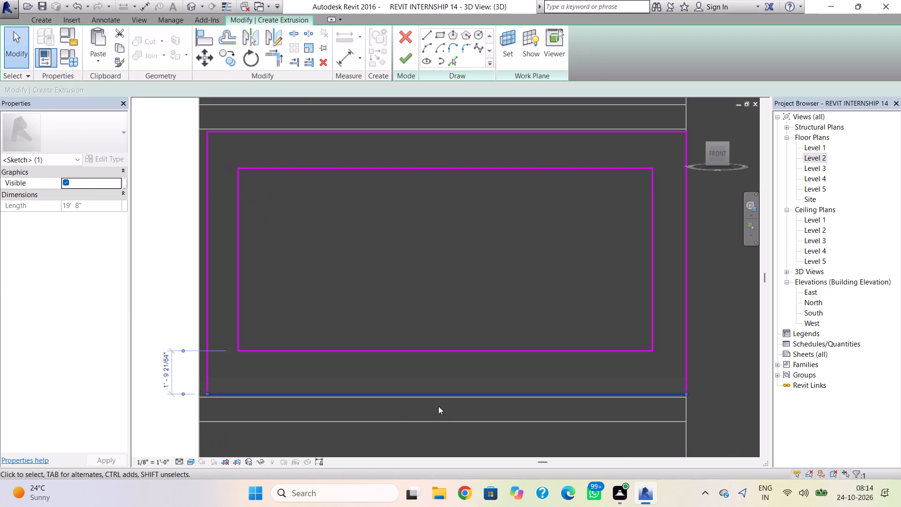
{"action": "scroll", "coordinate": [438, 406], "scroll_direction": "up", "scroll_amount": 2}
{"action": "key", "text": "Down"}
{"action": "scroll", "coordinate": [429, 404], "scroll_direction": "down", "scroll_amount": 5}
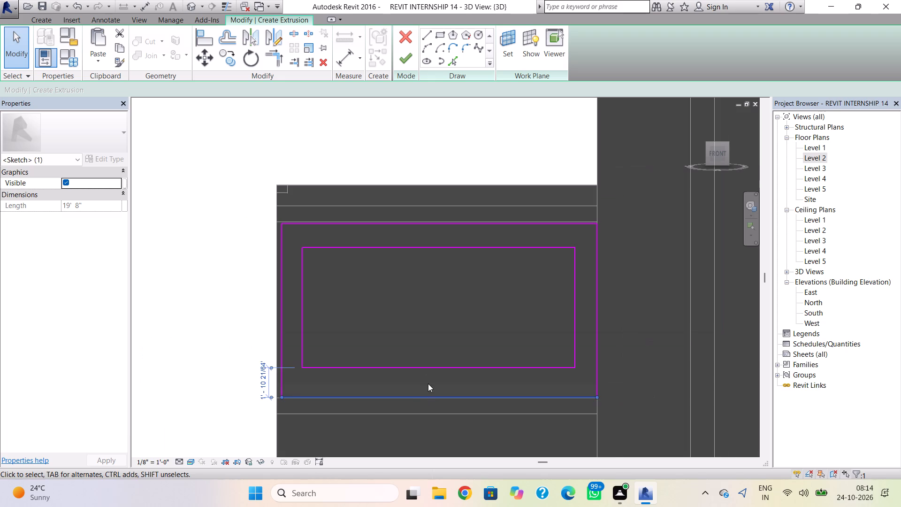
Extend the outer outline's left vertical line up to the top line, about 10' 10" long, closing the corner gap.
{"action": "left_click", "coordinate": [281, 352]}
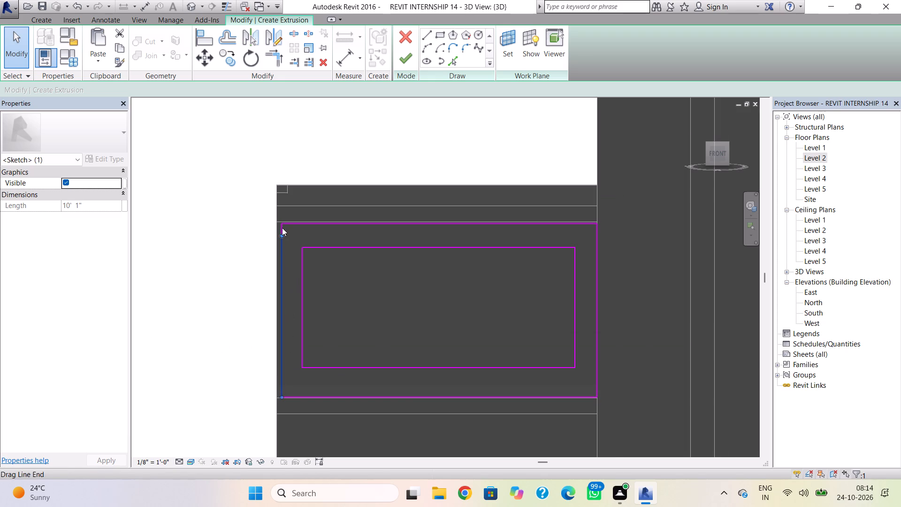
{"action": "left_click", "coordinate": [282, 228]}
{"action": "key", "text": "Delete"}
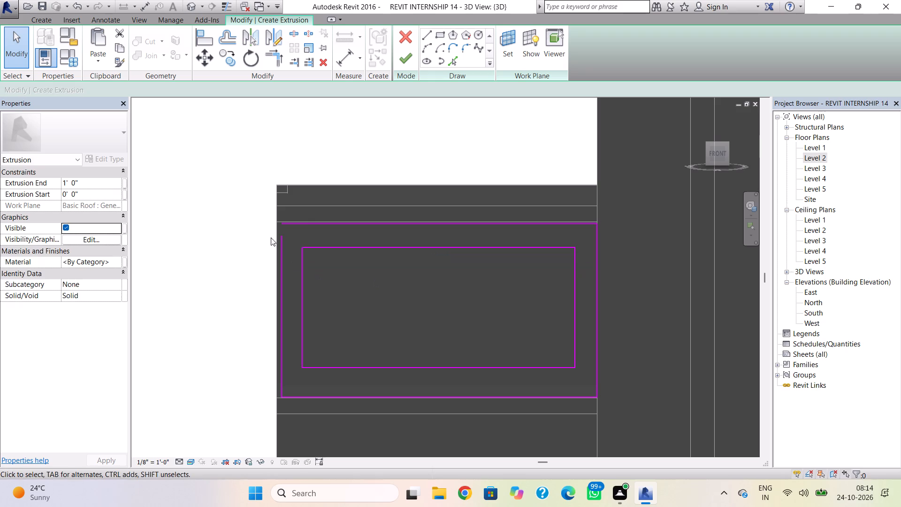
{"action": "left_click", "coordinate": [281, 238]}
{"action": "left_click_drag", "start_coordinate": [282, 234], "coordinate": [283, 226]}
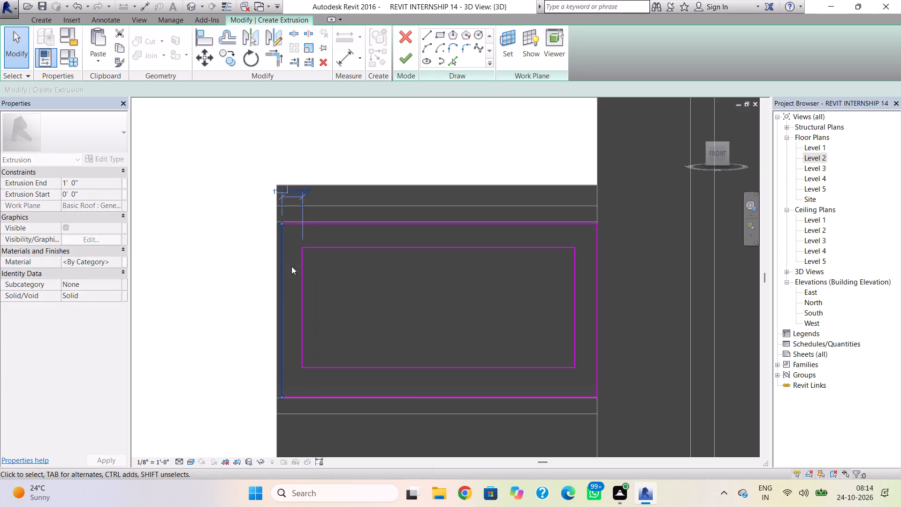
{"action": "left_click", "coordinate": [291, 267]}
{"action": "left_click", "coordinate": [285, 279]}
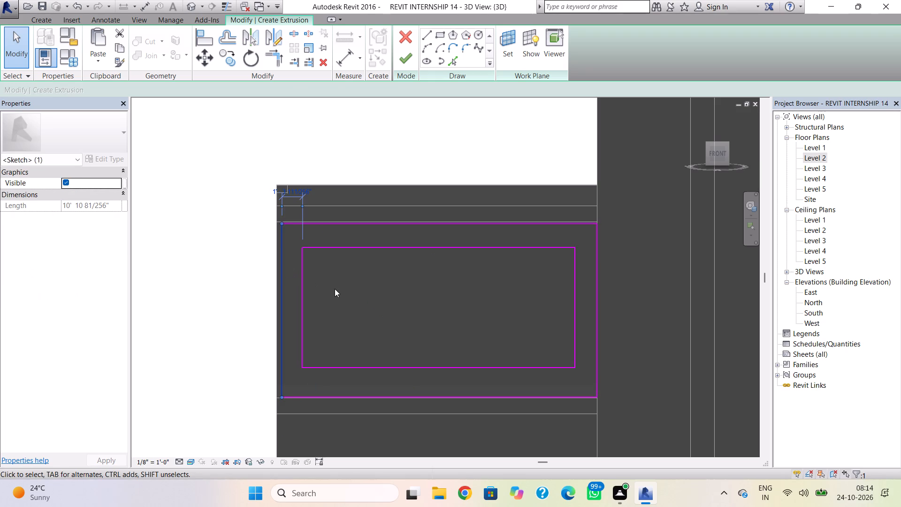
Nudge the inner rectangle's left line slightly inward, away from the outer outline.
{"action": "left_click", "coordinate": [306, 308]}
{"action": "key", "text": "Right"}
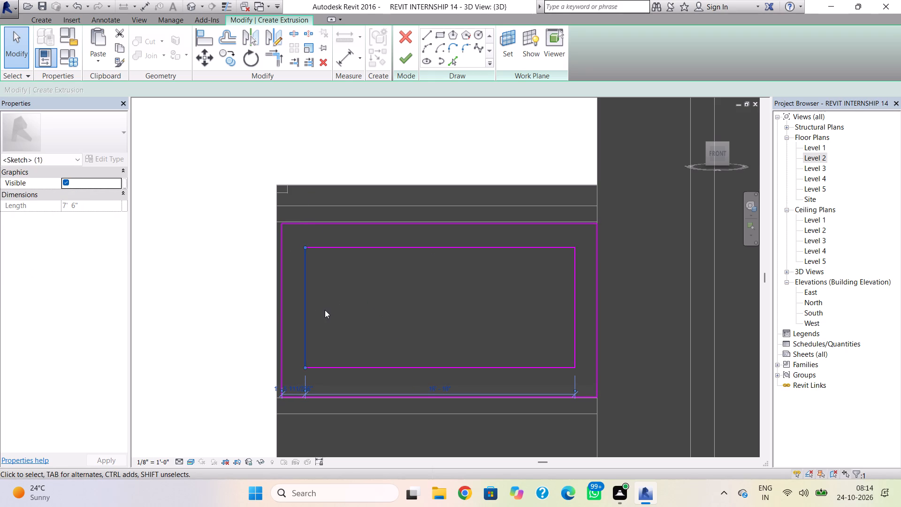
{"action": "left_click", "coordinate": [338, 309]}
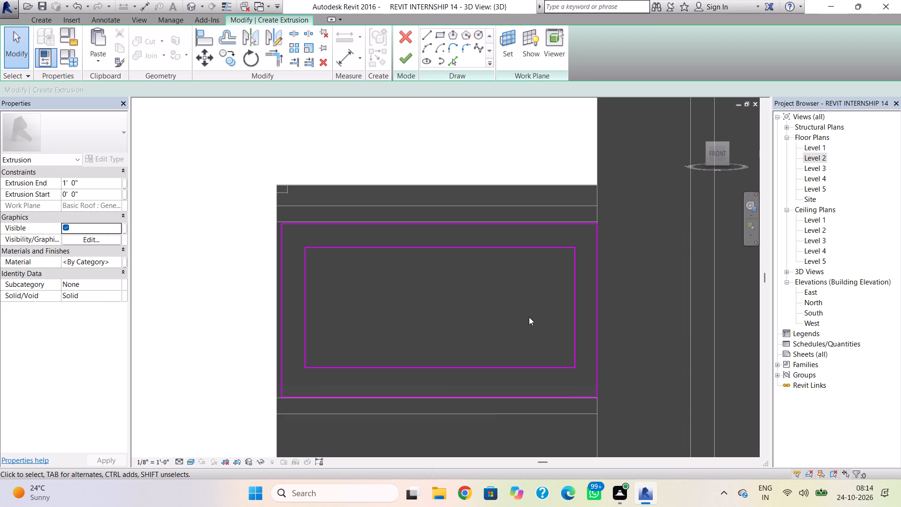
Nudge the outer outline's top line slightly up toward the upper roof's lower edge.
{"action": "left_click", "coordinate": [479, 226]}
{"action": "scroll", "coordinate": [479, 226], "scroll_direction": "up", "scroll_amount": 6}
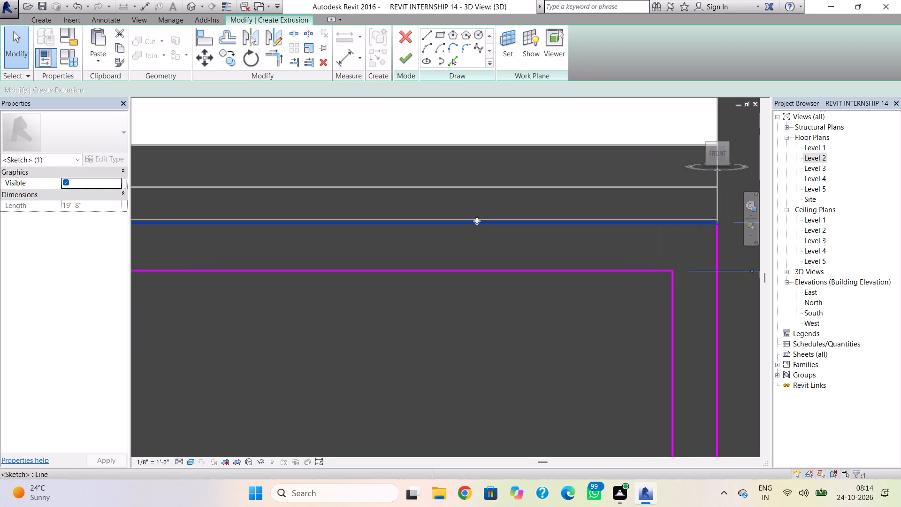
{"action": "scroll", "coordinate": [476, 221], "scroll_direction": "up", "scroll_amount": 1}
{"action": "key", "text": "Up"}
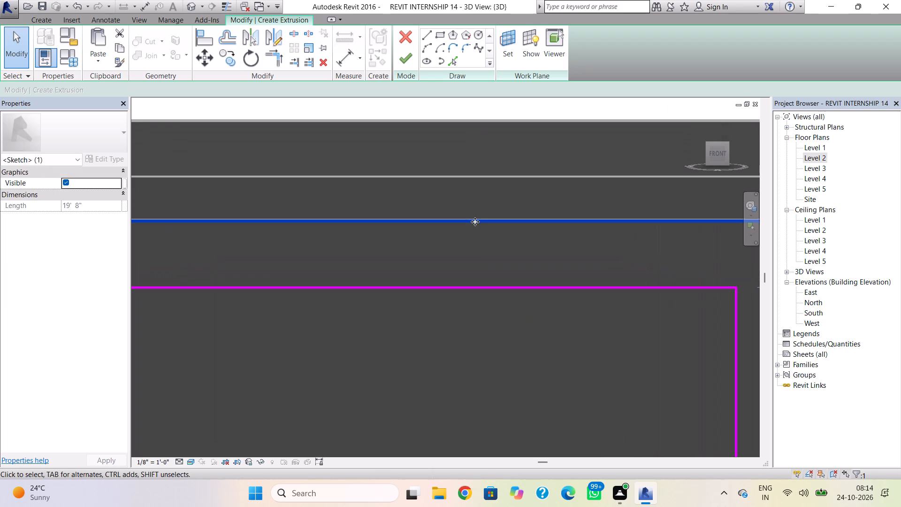
{"action": "scroll", "coordinate": [475, 222], "scroll_direction": "down", "scroll_amount": 5}
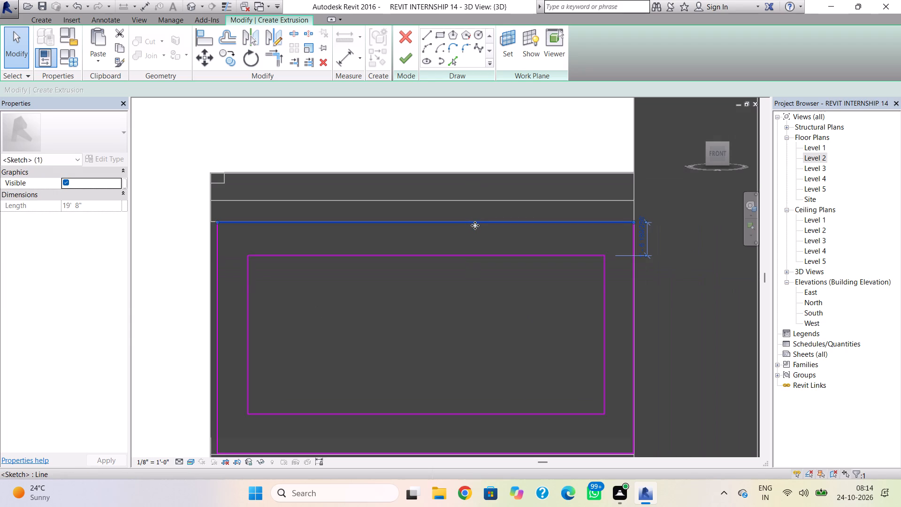
{"action": "left_click", "coordinate": [481, 187]}
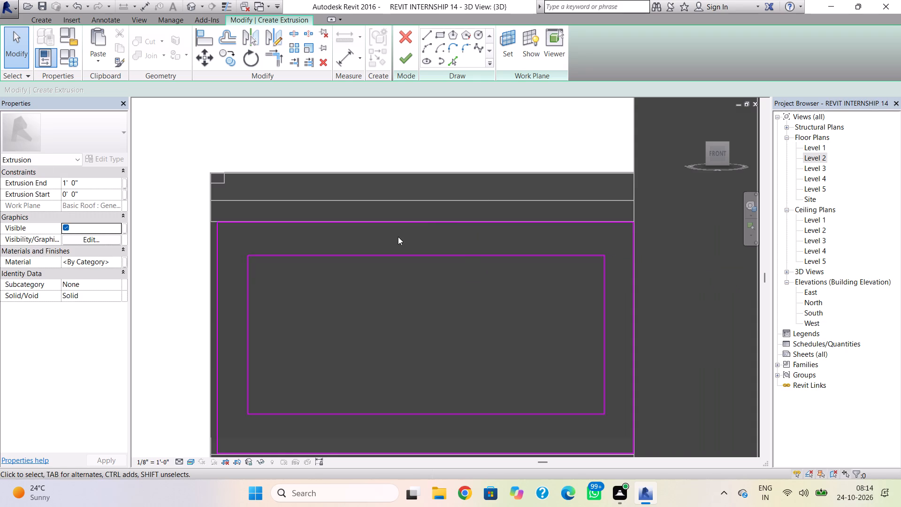
Nudge the inner rectangle's right line slightly inward and finish the sketch as a frame extrusion 1' 0" deep.
{"action": "left_click", "coordinate": [608, 321]}
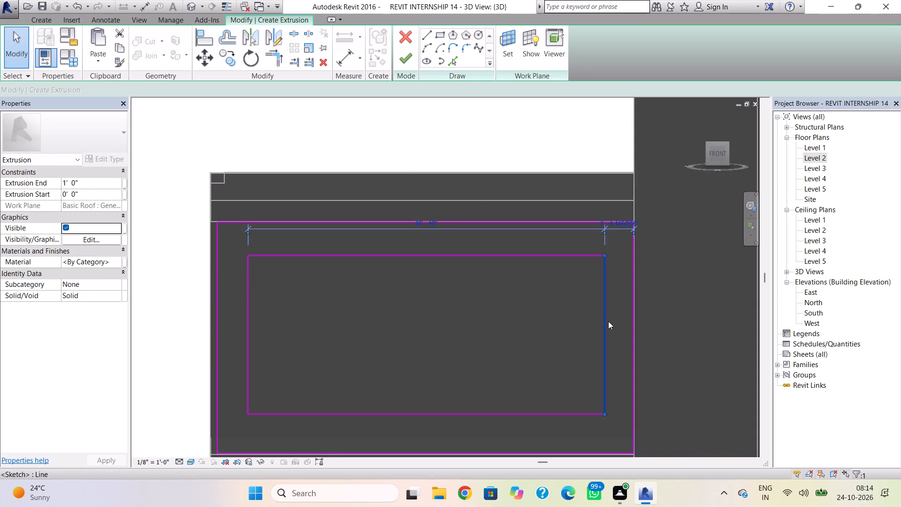
{"action": "key", "text": "Left"}
{"action": "left_click", "coordinate": [472, 290]}
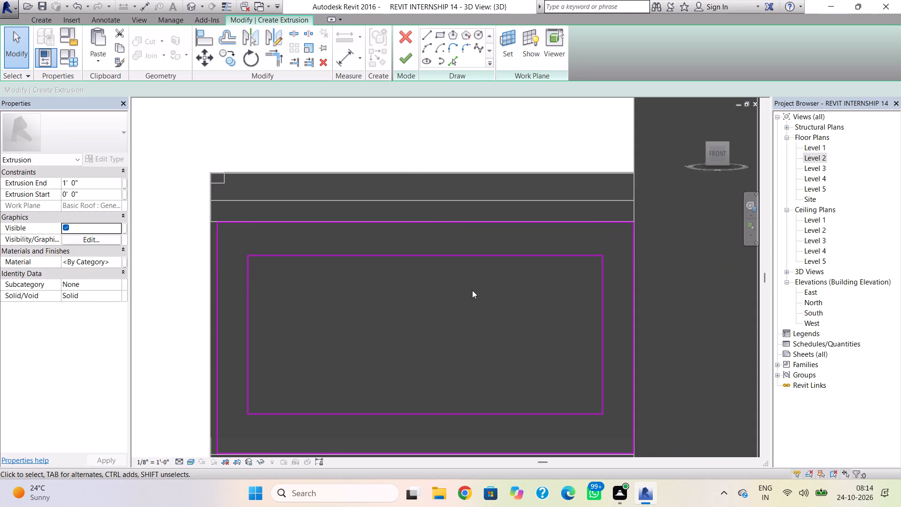
{"action": "left_click", "coordinate": [404, 62]}
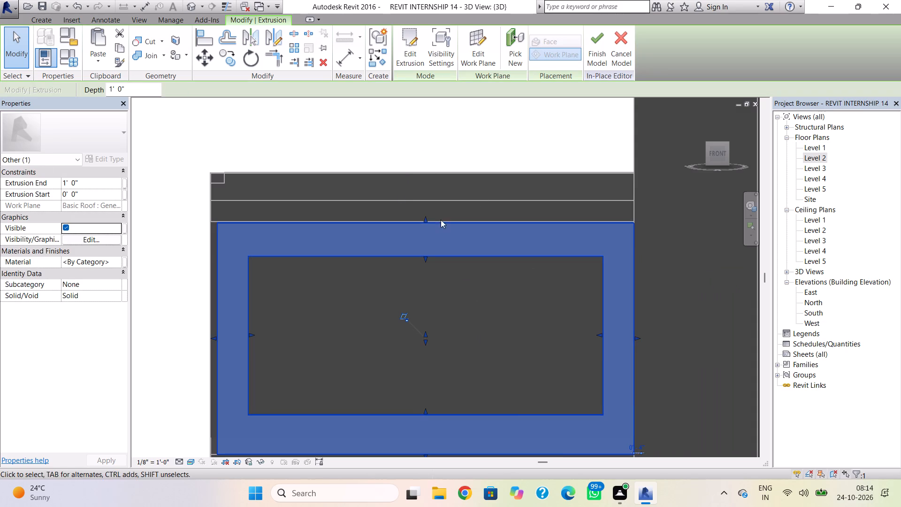
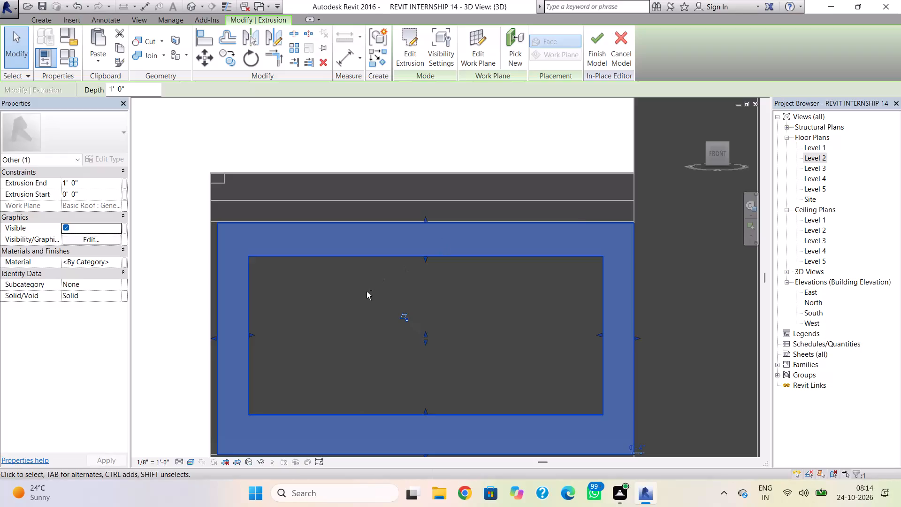
Shift the frame extrusion's back and front faces inward, bringing its front flush with the roof slab's edge at about 0' 8" depth.
{"action": "right_click_drag", "start_coordinate": [367, 292], "coordinate": [444, 304], "text": "shift"}
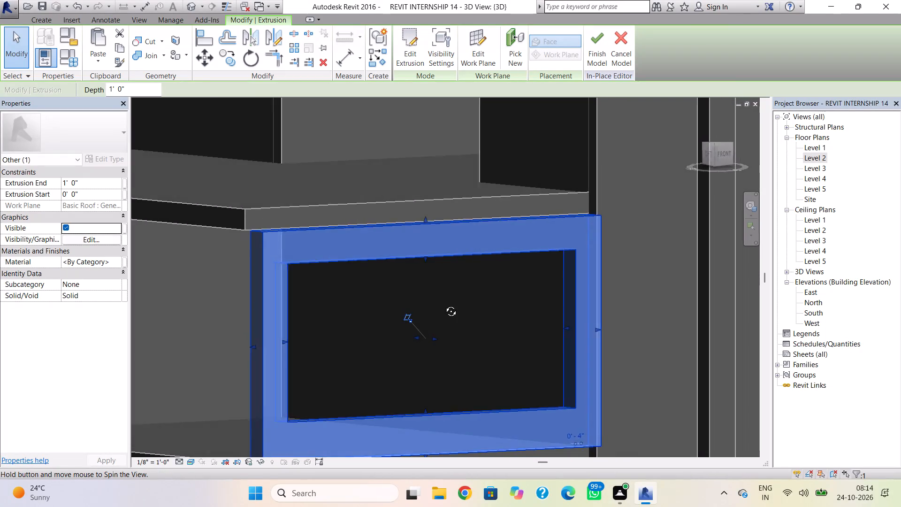
{"action": "right_click_drag", "start_coordinate": [444, 304], "coordinate": [477, 324], "text": "shift"}
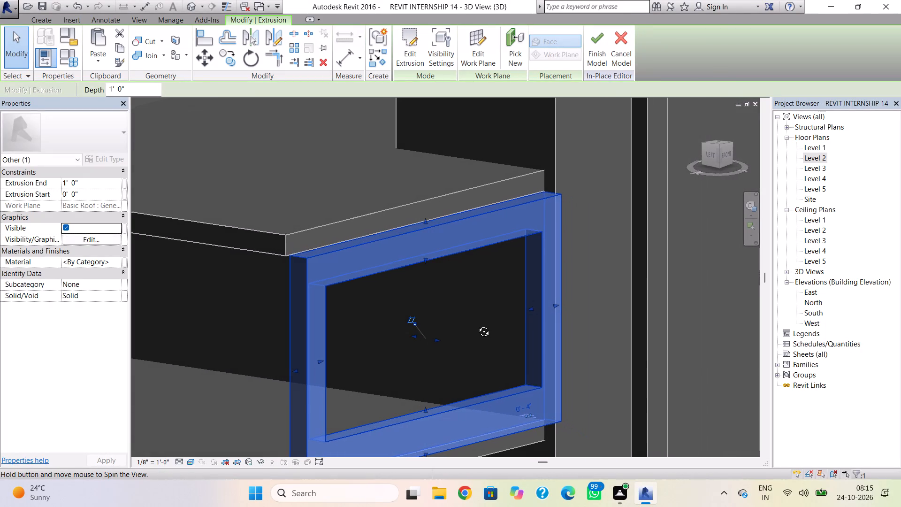
{"action": "right_click_drag", "start_coordinate": [477, 324], "coordinate": [521, 325], "text": "shift"}
{"action": "left_click_drag", "start_coordinate": [415, 340], "coordinate": [401, 340]}
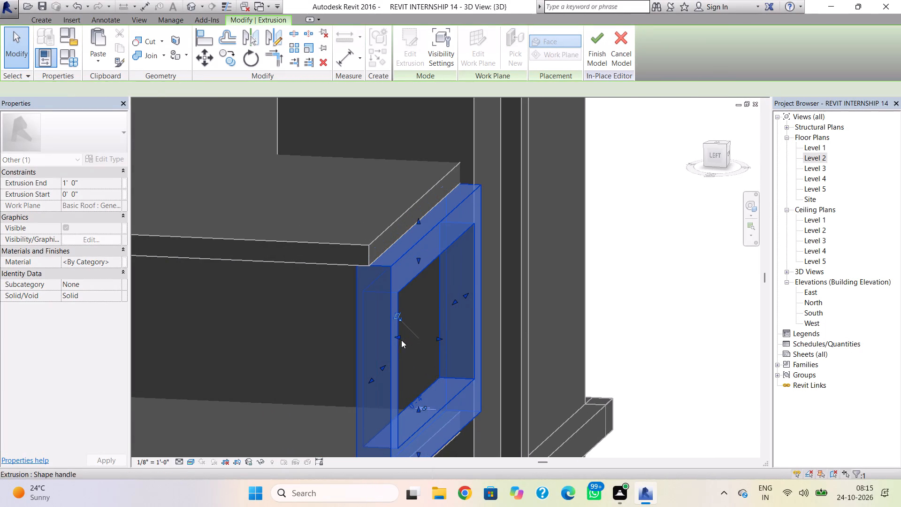
{"action": "left_click_drag", "start_coordinate": [442, 338], "coordinate": [427, 340]}
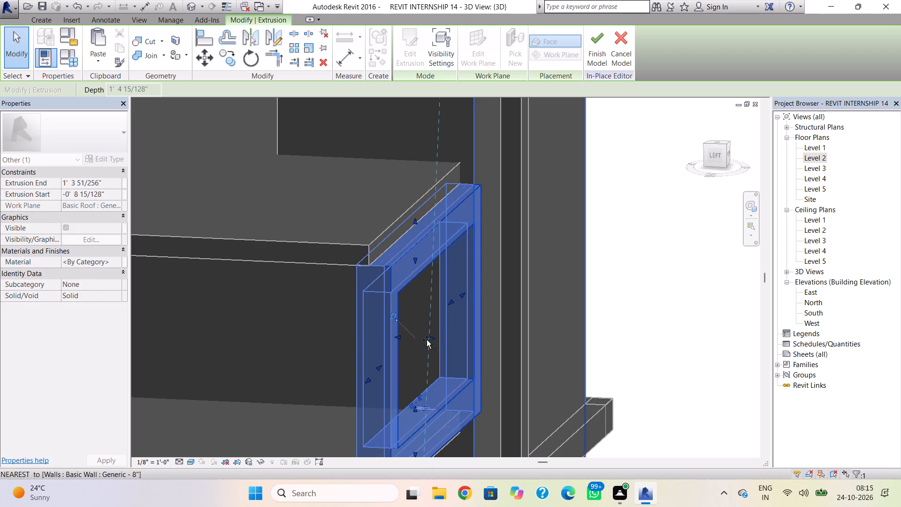
{"action": "left_click_drag", "start_coordinate": [427, 340], "coordinate": [417, 342]}
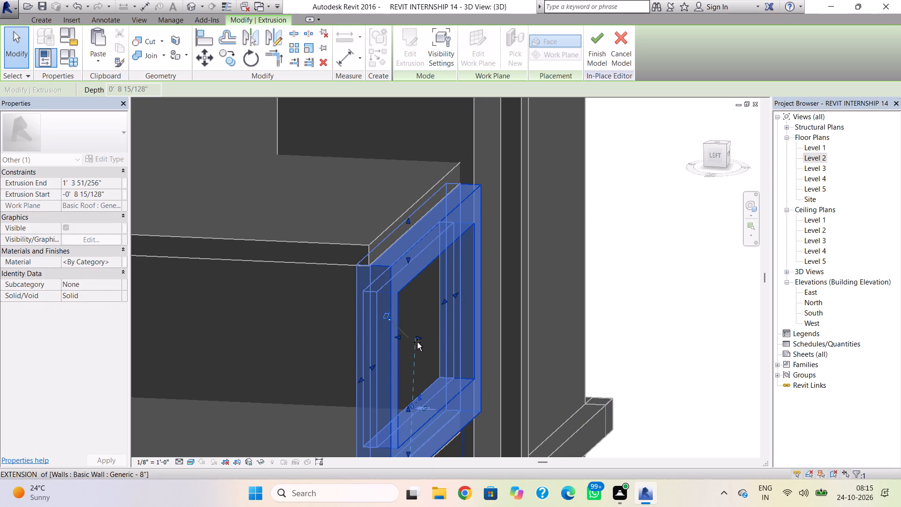
{"action": "left_click_drag", "start_coordinate": [417, 342], "coordinate": [417, 342]}
{"action": "left_click", "coordinate": [307, 354]}
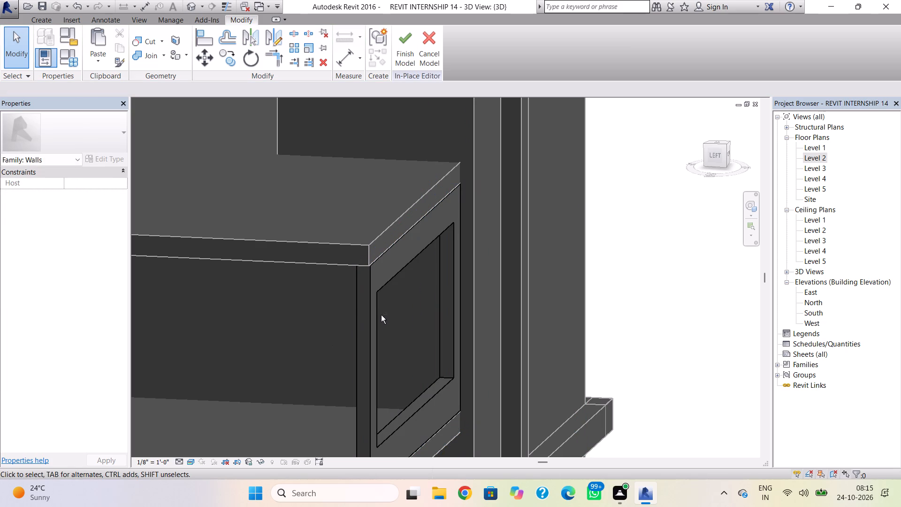
Examine how the frame extrusion sits beneath the roof slab from the front and side.
{"action": "right_click_drag", "start_coordinate": [380, 316], "coordinate": [235, 291], "text": "shift"}
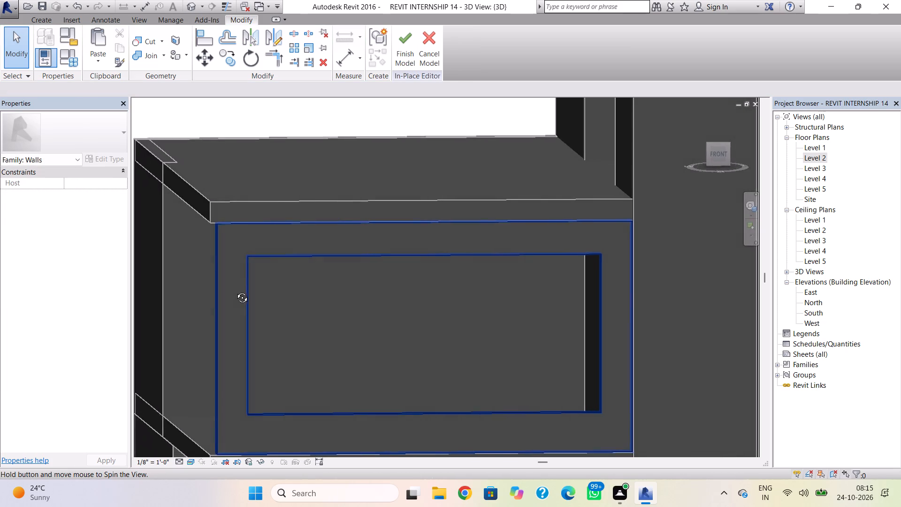
{"action": "right_click_drag", "start_coordinate": [235, 291], "coordinate": [397, 269], "text": "shift"}
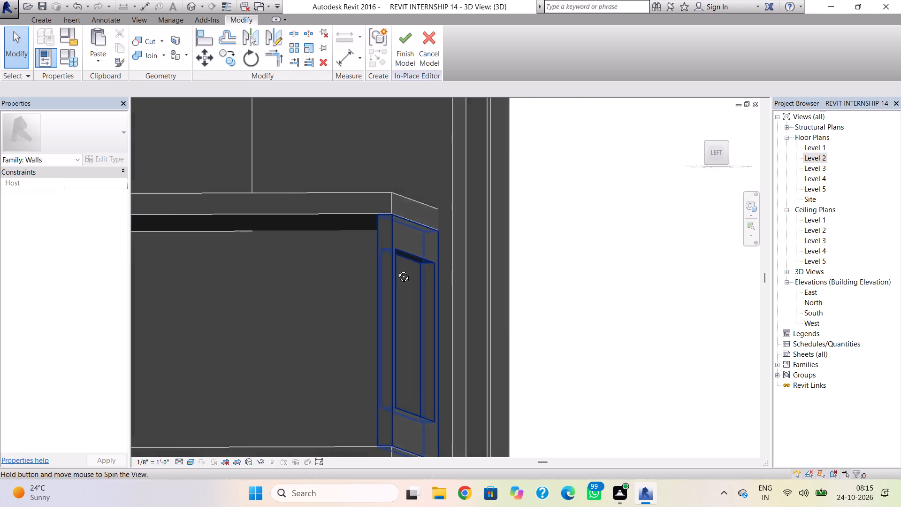
{"action": "right_click_drag", "start_coordinate": [397, 269], "coordinate": [288, 289], "text": "shift"}
{"action": "key", "text": "Escape"}
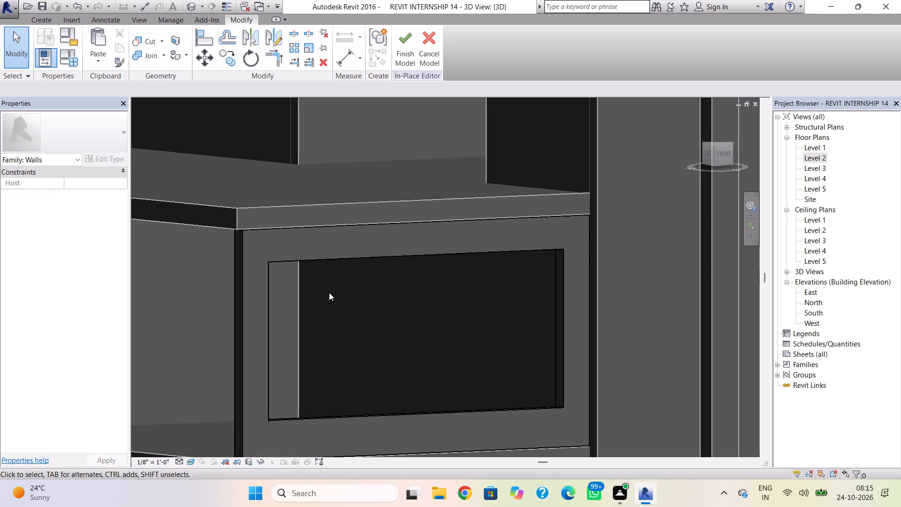
{"action": "left_click", "coordinate": [42, 23]}
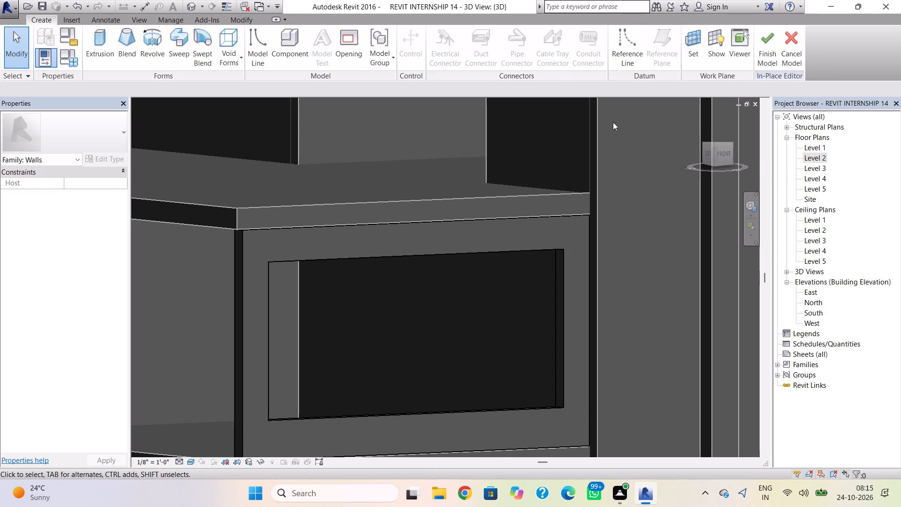
{"action": "left_click", "coordinate": [723, 151]}
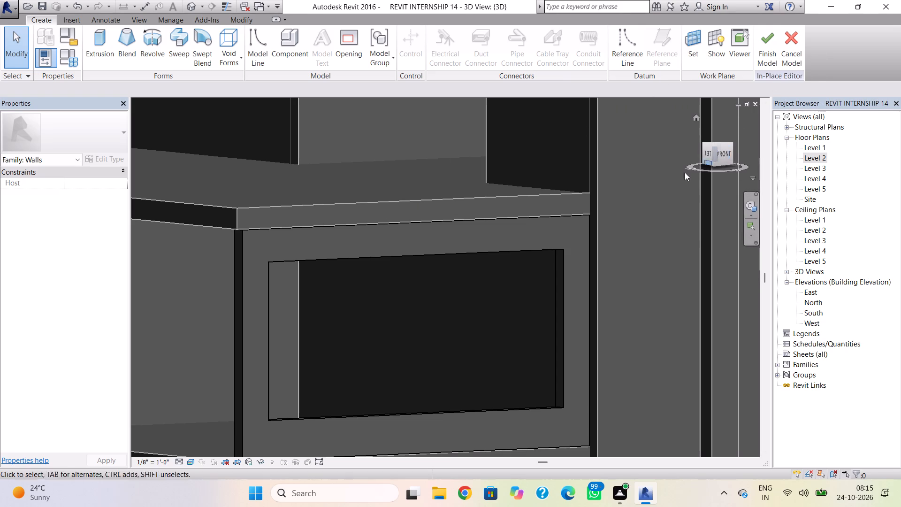
{"action": "right_click_drag", "start_coordinate": [508, 198], "coordinate": [482, 184], "text": "shift"}
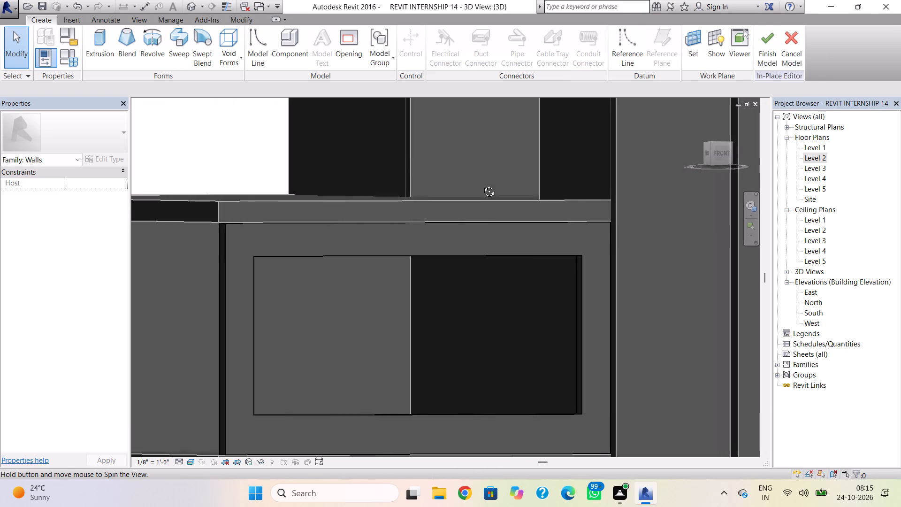
{"action": "right_click_drag", "start_coordinate": [482, 184], "coordinate": [418, 183], "text": "shift"}
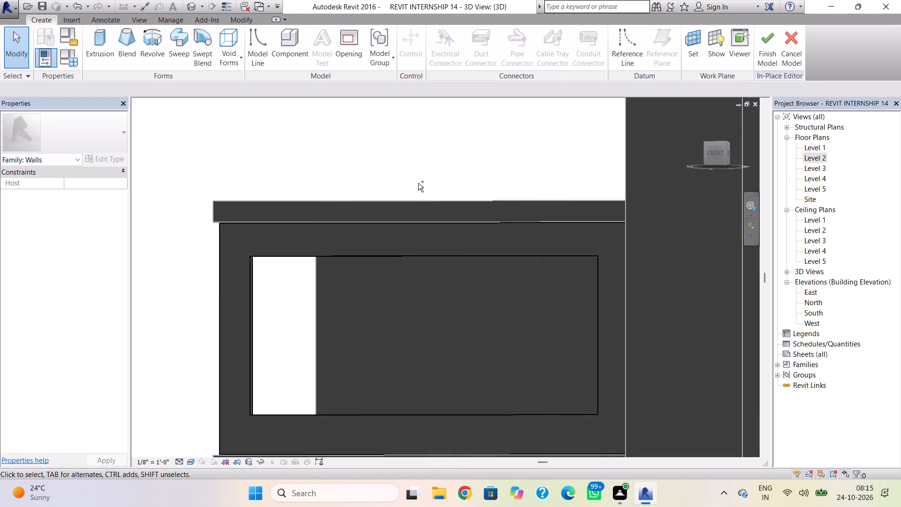
{"action": "right_click_drag", "start_coordinate": [430, 190], "coordinate": [453, 194], "text": "shift"}
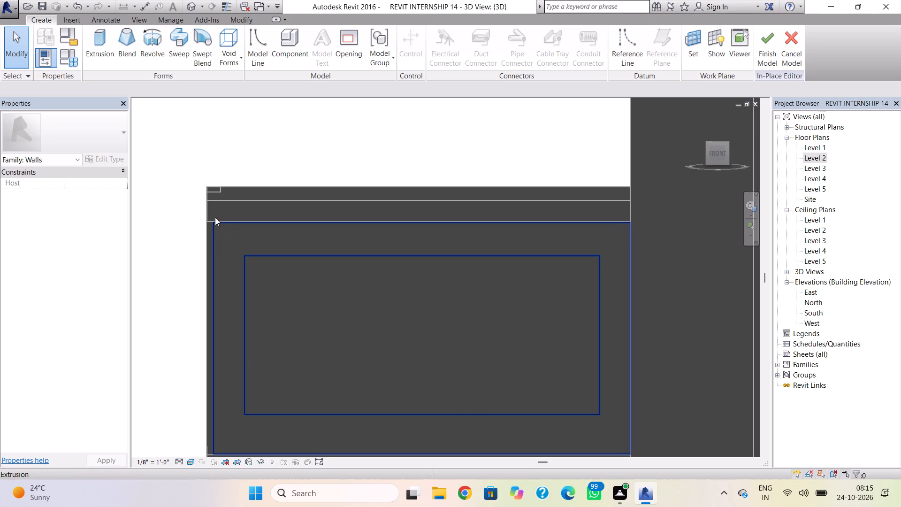
{"action": "right_click", "coordinate": [212, 194], "text": "shift"}
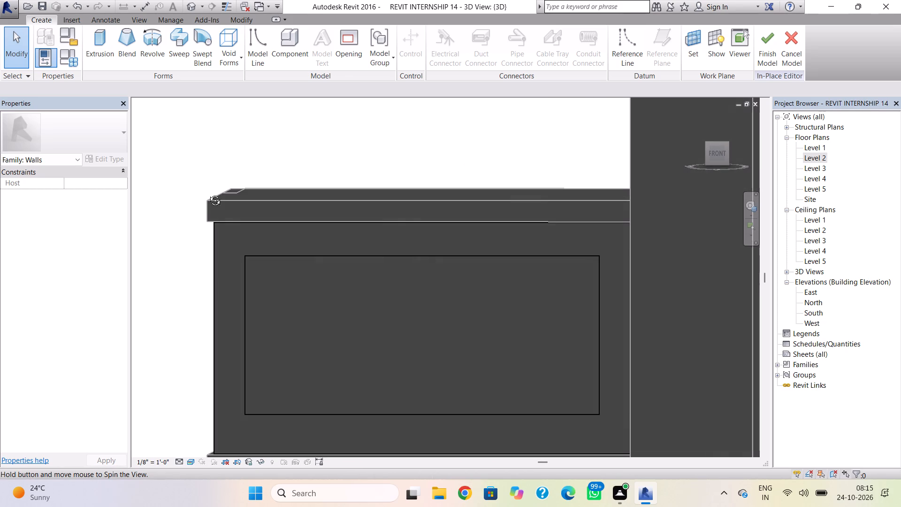
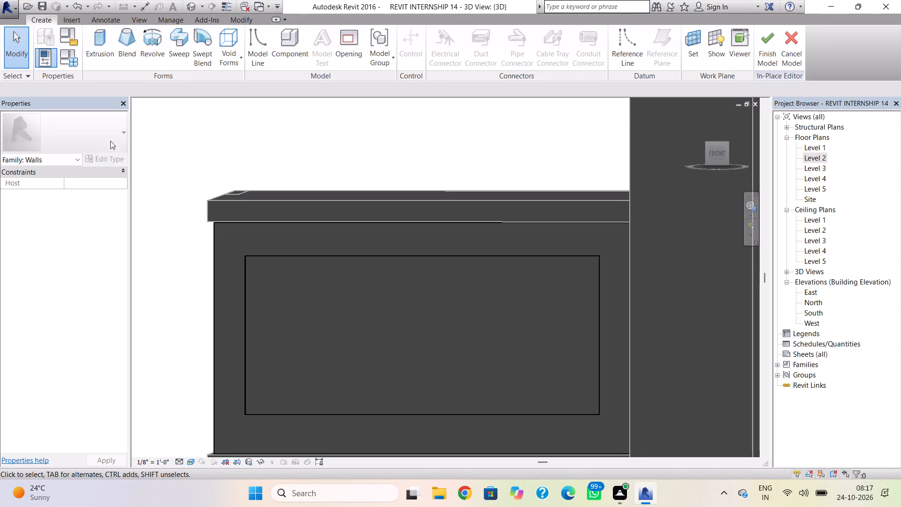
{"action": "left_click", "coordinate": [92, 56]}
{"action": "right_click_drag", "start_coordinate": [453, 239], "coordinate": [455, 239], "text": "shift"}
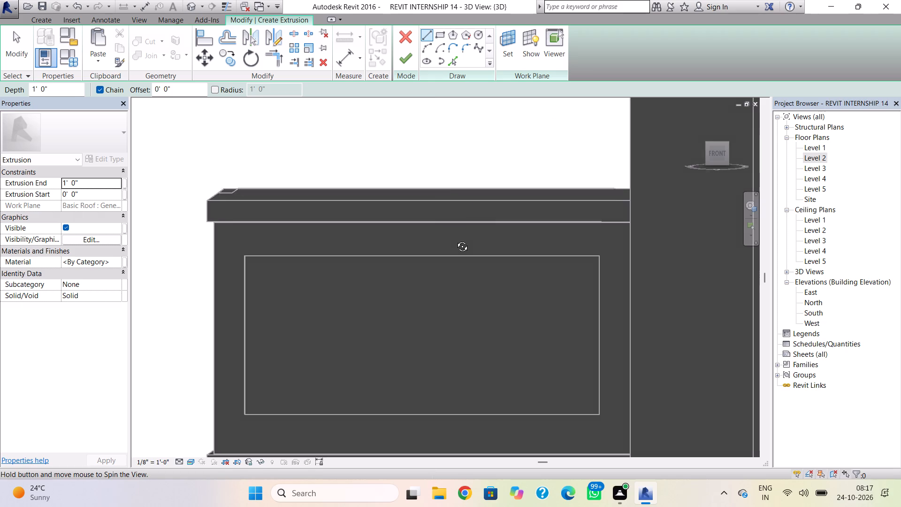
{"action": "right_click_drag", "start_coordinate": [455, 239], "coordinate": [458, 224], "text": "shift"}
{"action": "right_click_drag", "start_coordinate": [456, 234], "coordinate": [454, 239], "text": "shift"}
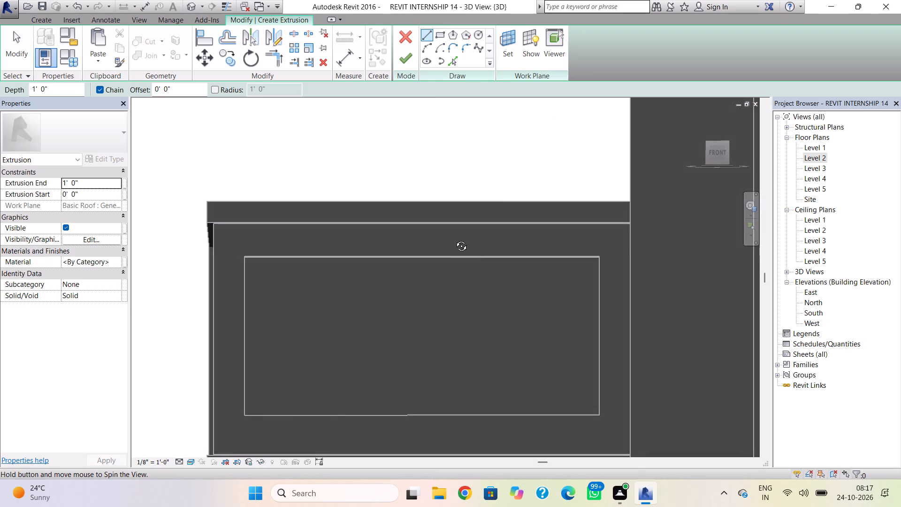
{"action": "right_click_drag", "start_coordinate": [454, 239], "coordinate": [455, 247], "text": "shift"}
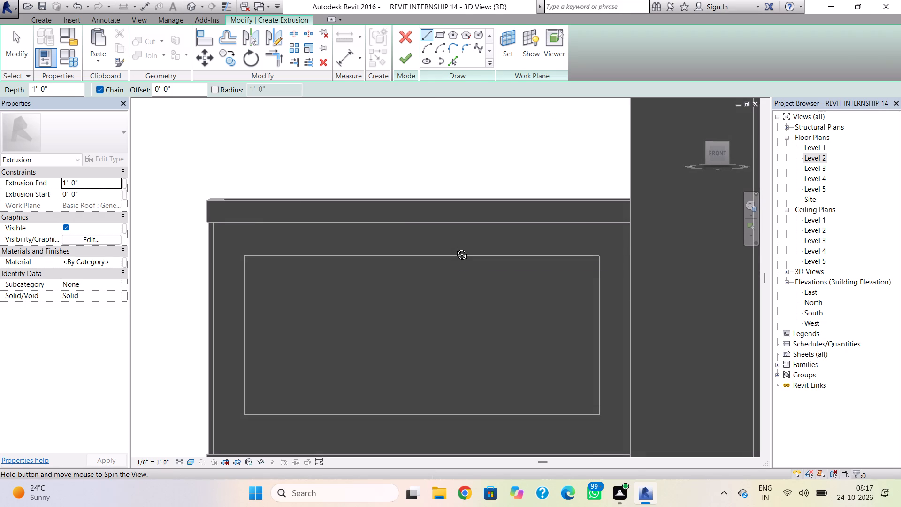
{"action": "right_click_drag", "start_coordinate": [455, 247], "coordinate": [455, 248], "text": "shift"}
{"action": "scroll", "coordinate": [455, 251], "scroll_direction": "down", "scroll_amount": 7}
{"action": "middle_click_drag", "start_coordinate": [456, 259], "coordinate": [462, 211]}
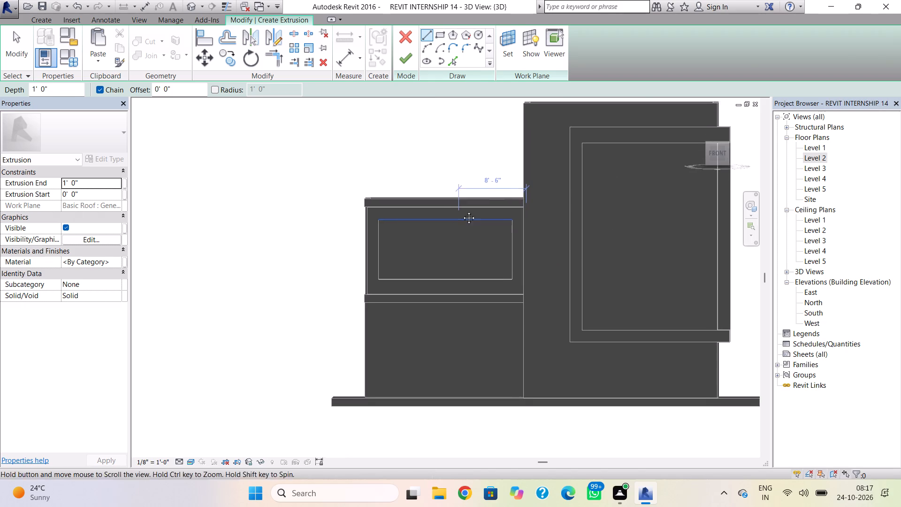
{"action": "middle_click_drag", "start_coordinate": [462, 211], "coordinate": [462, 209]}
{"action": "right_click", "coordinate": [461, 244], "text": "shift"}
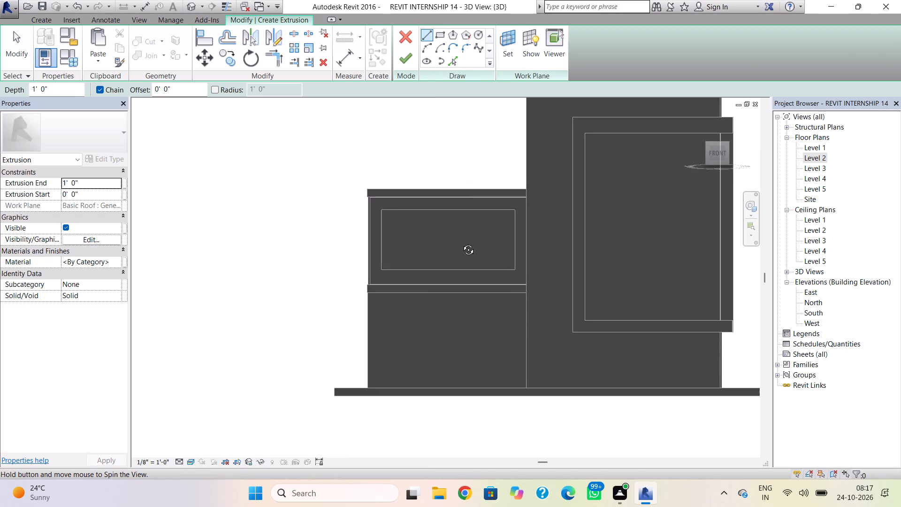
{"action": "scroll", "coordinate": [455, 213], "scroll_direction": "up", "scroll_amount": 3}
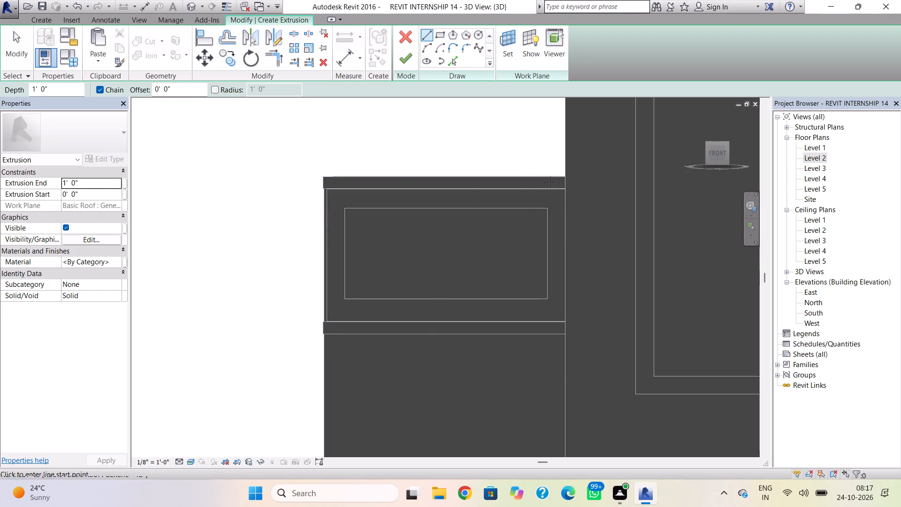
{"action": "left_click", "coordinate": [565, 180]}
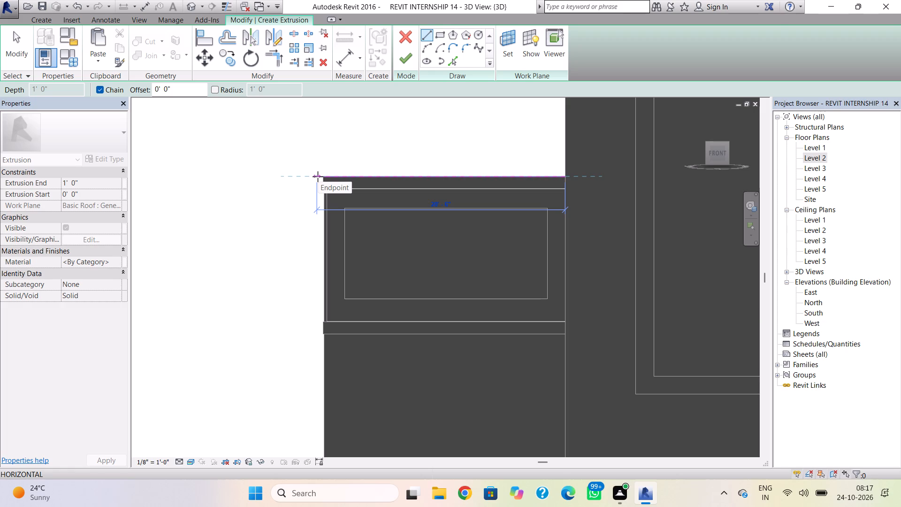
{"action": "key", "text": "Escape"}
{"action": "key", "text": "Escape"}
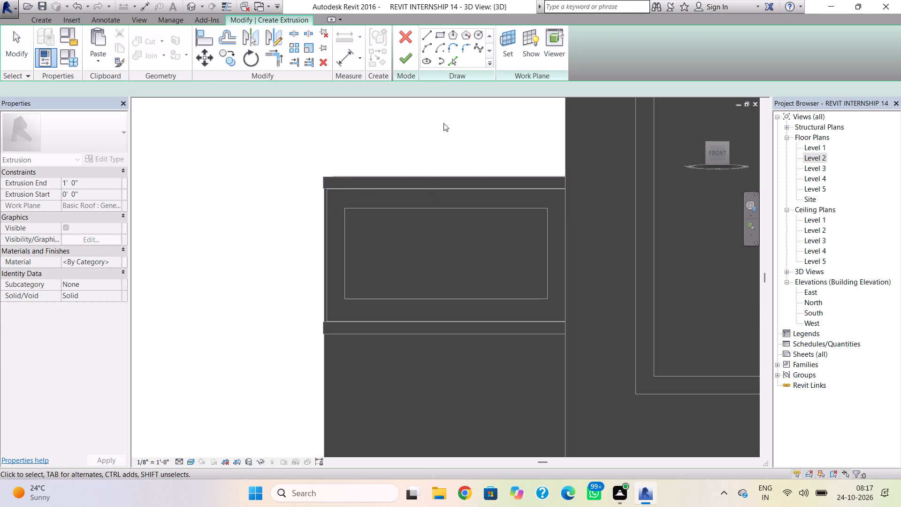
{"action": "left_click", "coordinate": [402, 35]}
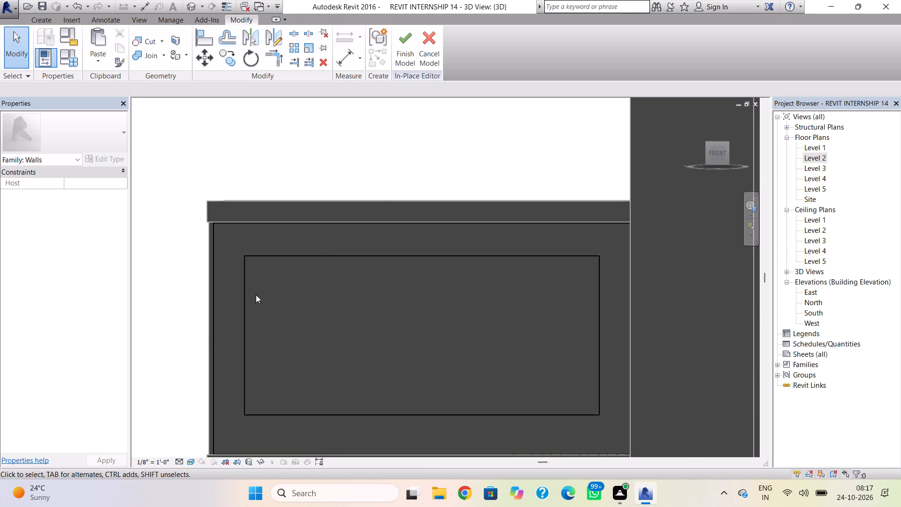
Move the frame's inner and outer side edges farthest from the tower inward, making the frame about 19' 0" wide.
{"action": "left_click", "coordinate": [247, 297]}
{"action": "left_click_drag", "start_coordinate": [251, 334], "coordinate": [263, 333]}
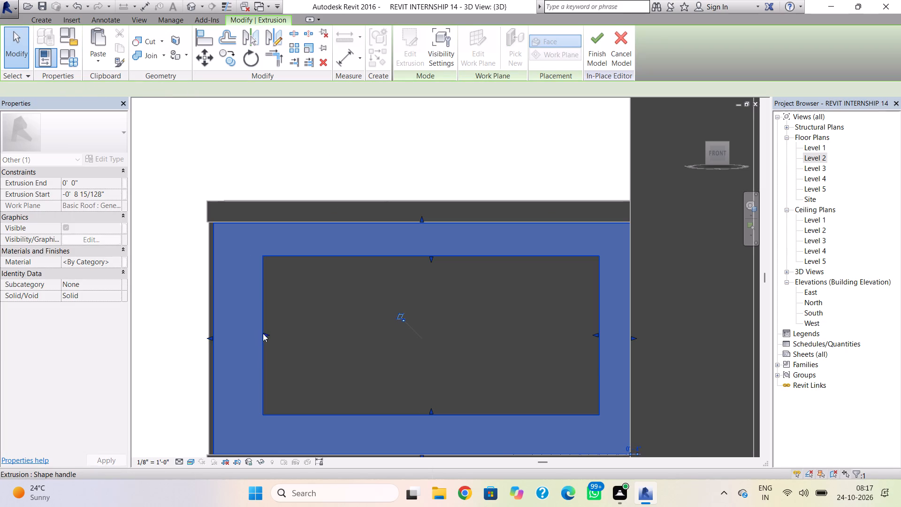
{"action": "left_click_drag", "start_coordinate": [213, 338], "coordinate": [229, 338]}
{"action": "left_click", "coordinate": [177, 336]}
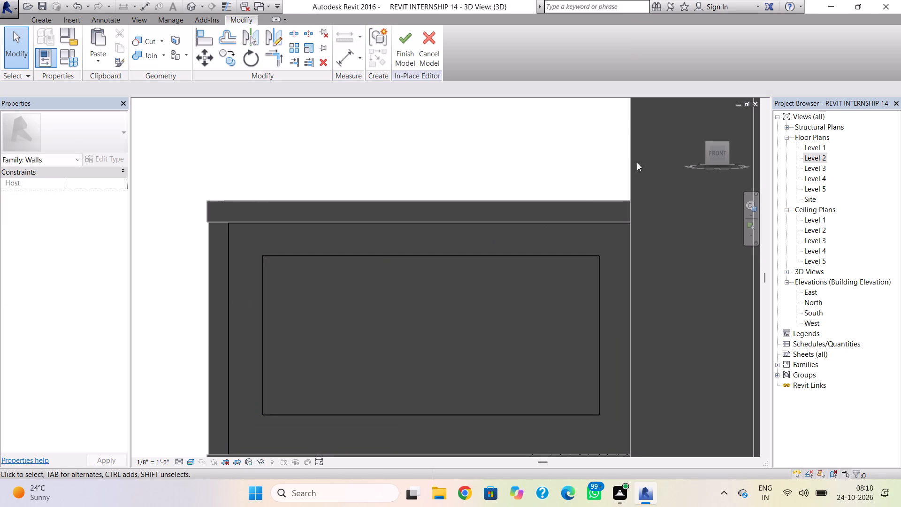
Sketch the outer outline of a new C-shaped extrusion along the roof slab's top, the block's outer edge and the lower slab's underside.
{"action": "left_click", "coordinate": [38, 24]}
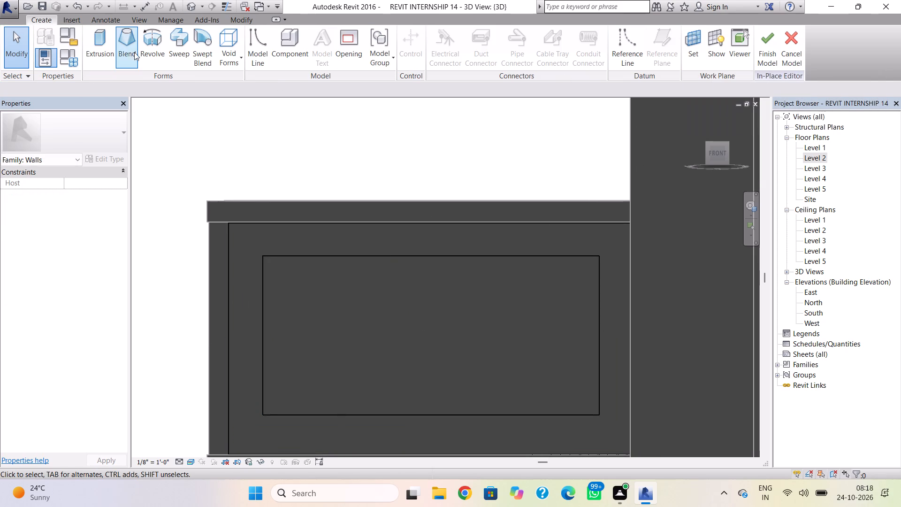
{"action": "left_click", "coordinate": [109, 44]}
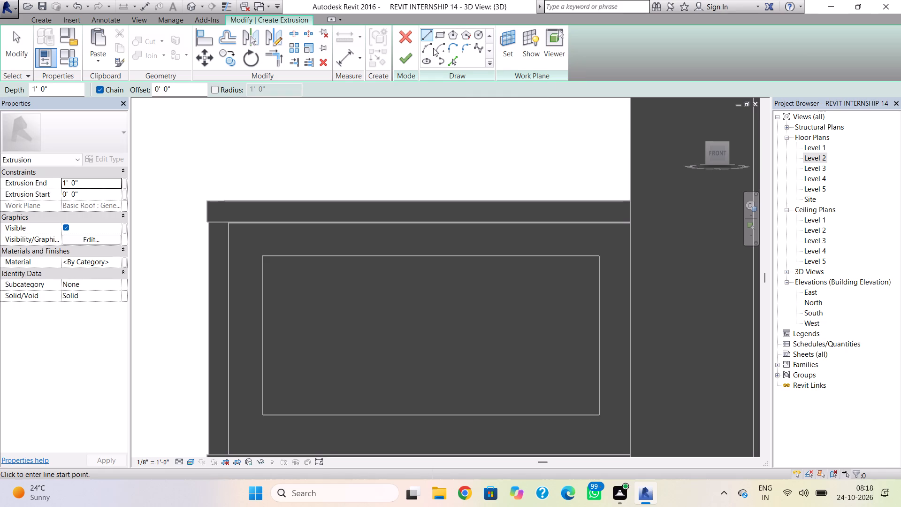
{"action": "left_click", "coordinate": [422, 37]}
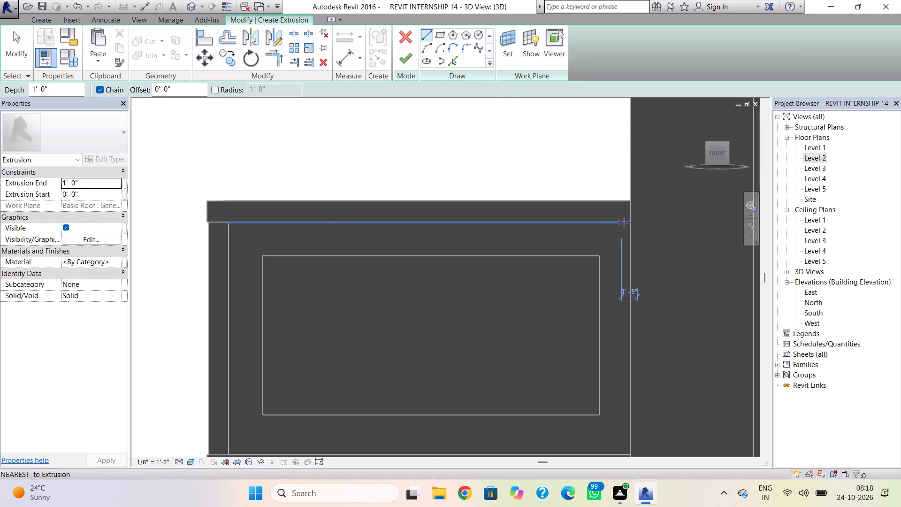
{"action": "left_click", "coordinate": [631, 222]}
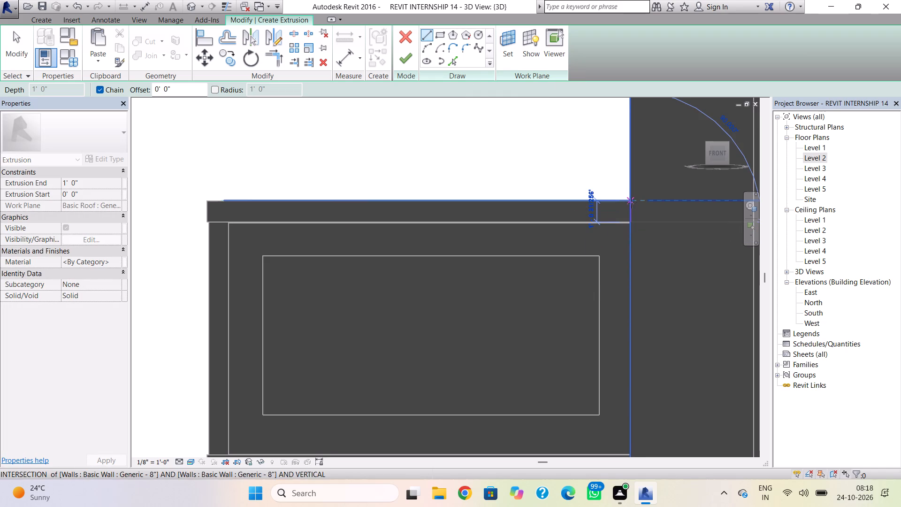
{"action": "left_click", "coordinate": [631, 203]}
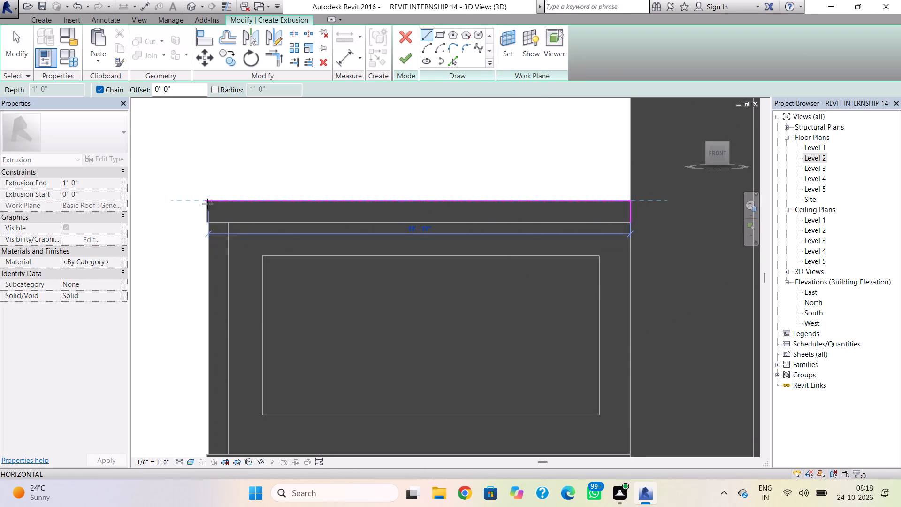
{"action": "left_click", "coordinate": [207, 203]}
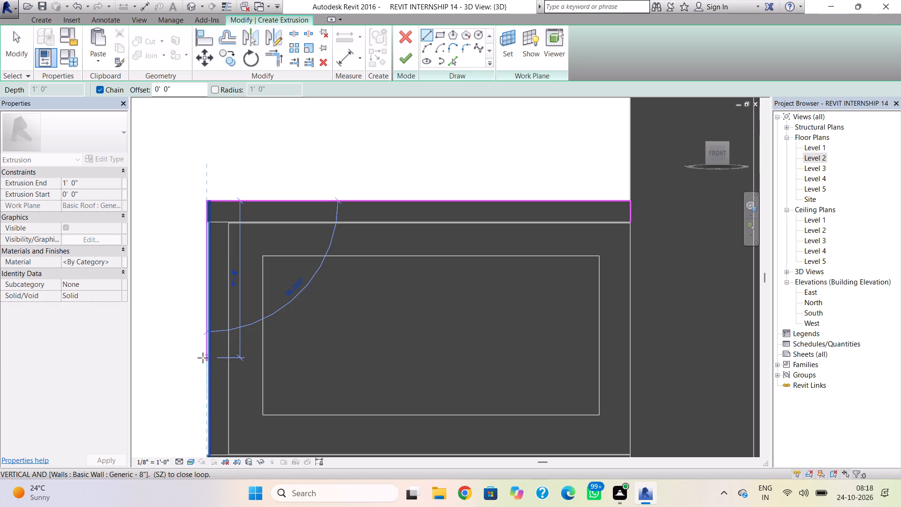
{"action": "scroll", "coordinate": [200, 367], "scroll_direction": "down", "scroll_amount": 2}
{"action": "middle_click_drag", "start_coordinate": [206, 386], "coordinate": [210, 325]}
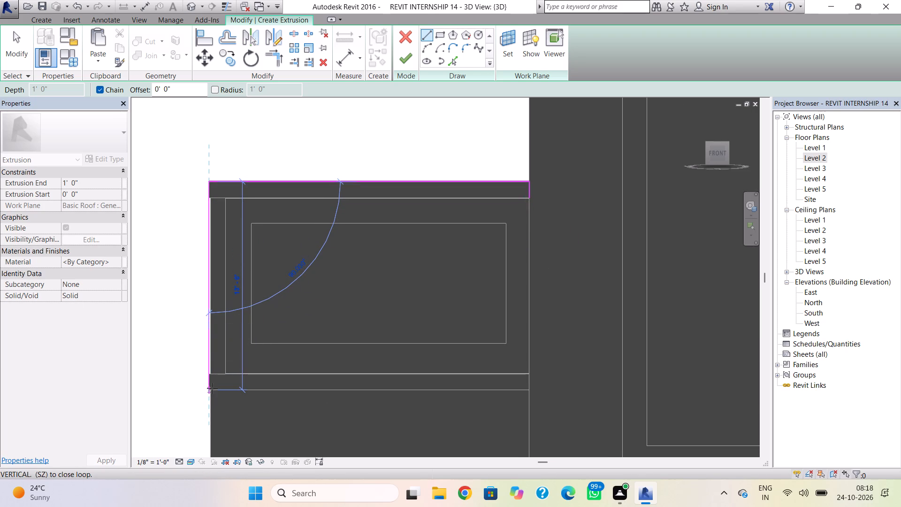
{"action": "scroll", "coordinate": [210, 392], "scroll_direction": "up", "scroll_amount": 7}
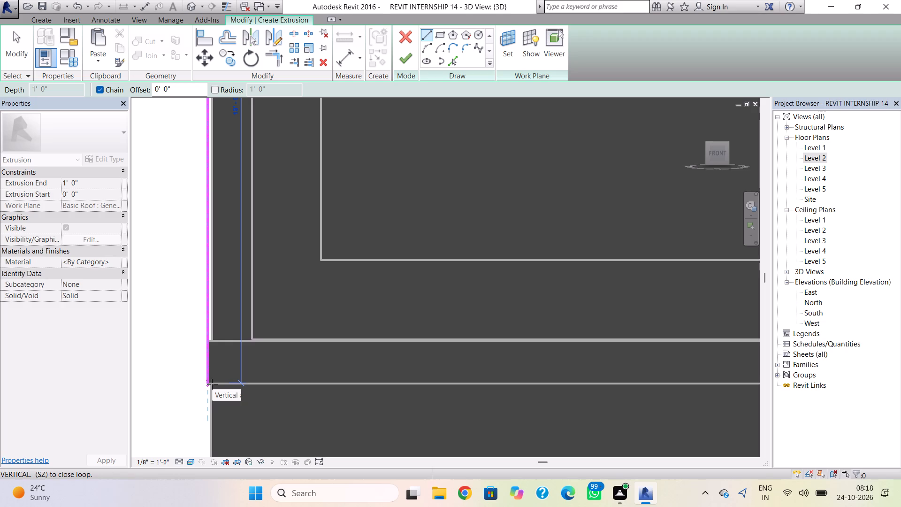
{"action": "scroll", "coordinate": [204, 389], "scroll_direction": "up", "scroll_amount": 7}
{"action": "left_click", "coordinate": [212, 376]}
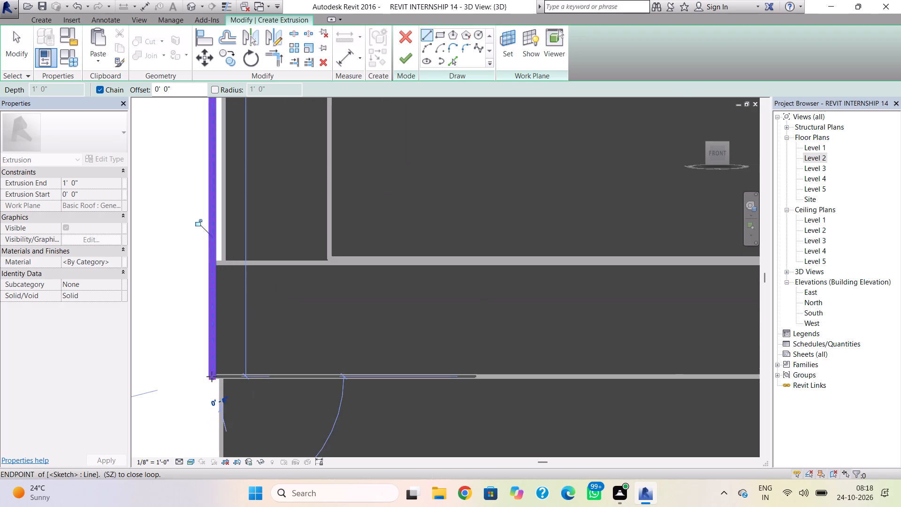
{"action": "scroll", "coordinate": [478, 375], "scroll_direction": "down", "scroll_amount": 13}
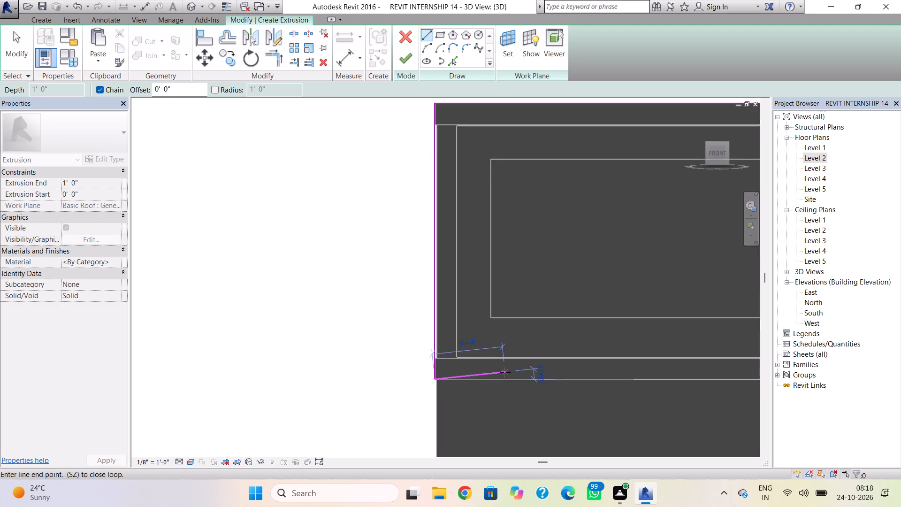
{"action": "middle_click_drag", "start_coordinate": [505, 372], "coordinate": [146, 358]}
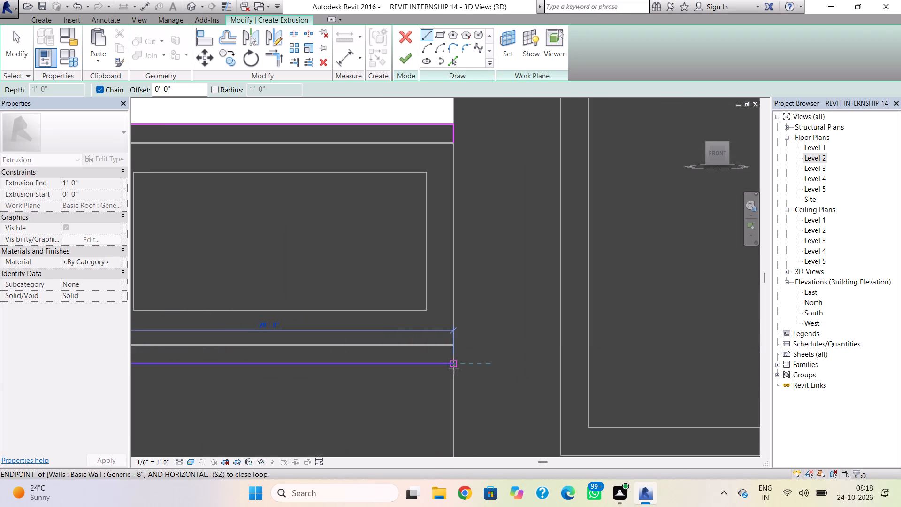
{"action": "left_click", "coordinate": [454, 369]}
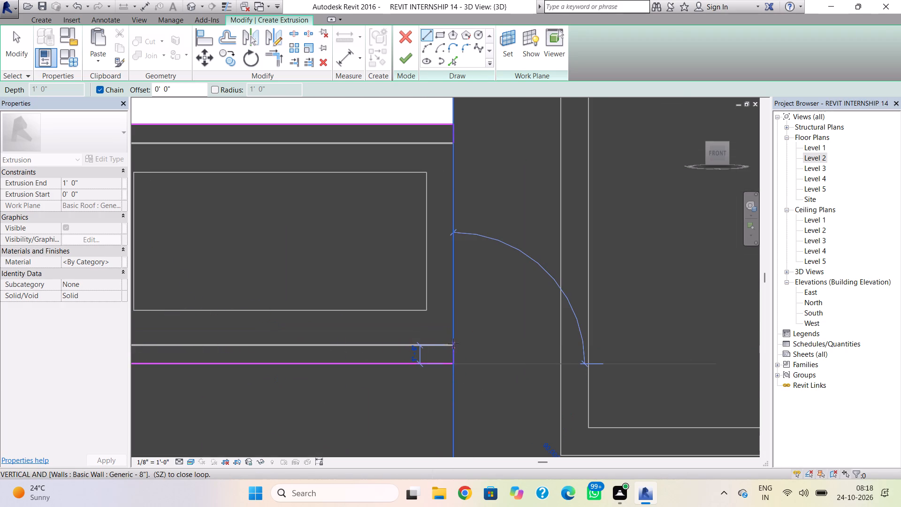
Close the C-shaped profile along the existing frame's outer edges and finish it as an extrusion with a depth of 1' 0".
{"action": "left_click", "coordinate": [453, 344]}
{"action": "scroll", "coordinate": [281, 341], "scroll_direction": "down", "scroll_amount": 3}
{"action": "middle_click_drag", "start_coordinate": [281, 341], "coordinate": [428, 345]}
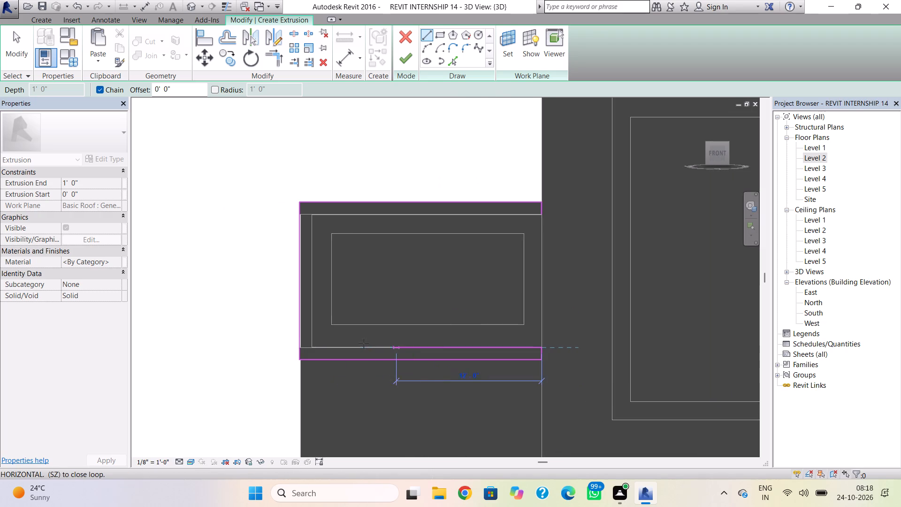
{"action": "scroll", "coordinate": [323, 342], "scroll_direction": "up", "scroll_amount": 5}
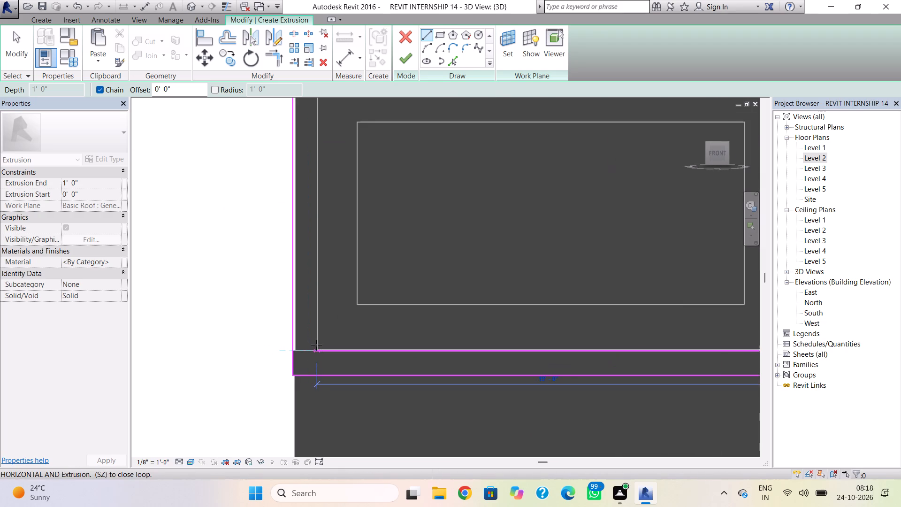
{"action": "left_click", "coordinate": [317, 346]}
{"action": "scroll", "coordinate": [314, 230], "scroll_direction": "down", "scroll_amount": 1}
{"action": "middle_click_drag", "start_coordinate": [314, 241], "coordinate": [313, 266]}
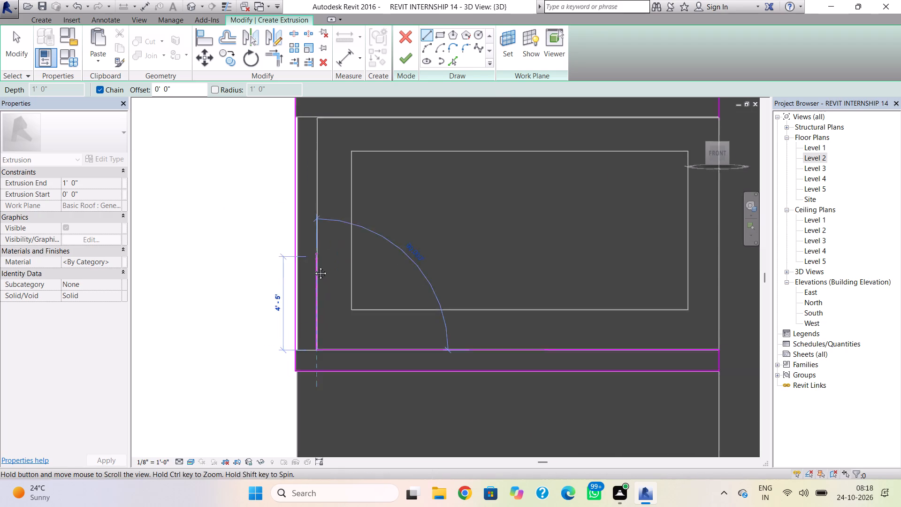
{"action": "middle_click_drag", "start_coordinate": [313, 266], "coordinate": [296, 392]}
{"action": "left_click", "coordinate": [298, 253]}
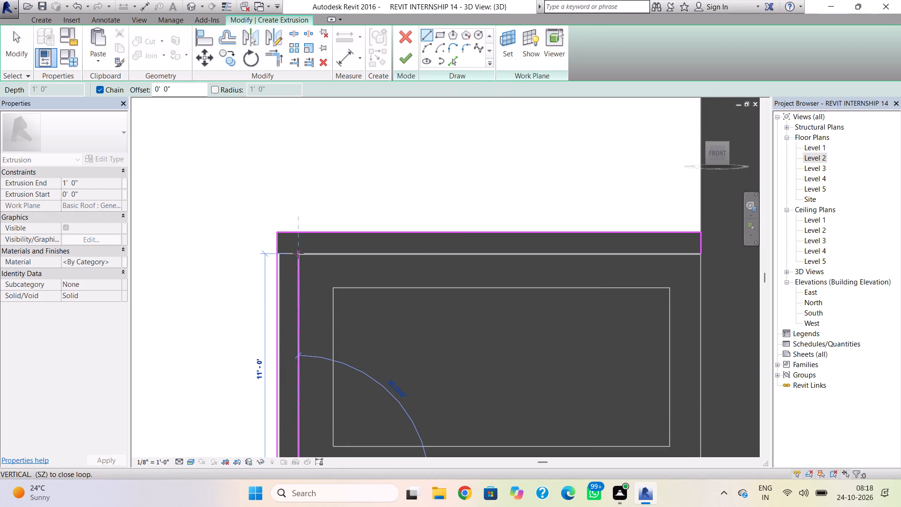
{"action": "left_click", "coordinate": [698, 257]}
{"action": "key", "text": "Escape"}
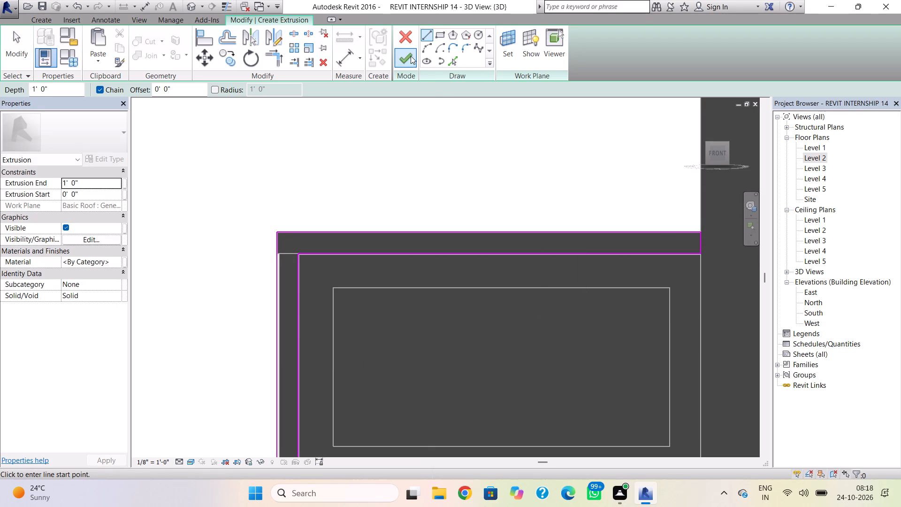
{"action": "left_click", "coordinate": [411, 56]}
{"action": "key", "text": "Escape"}
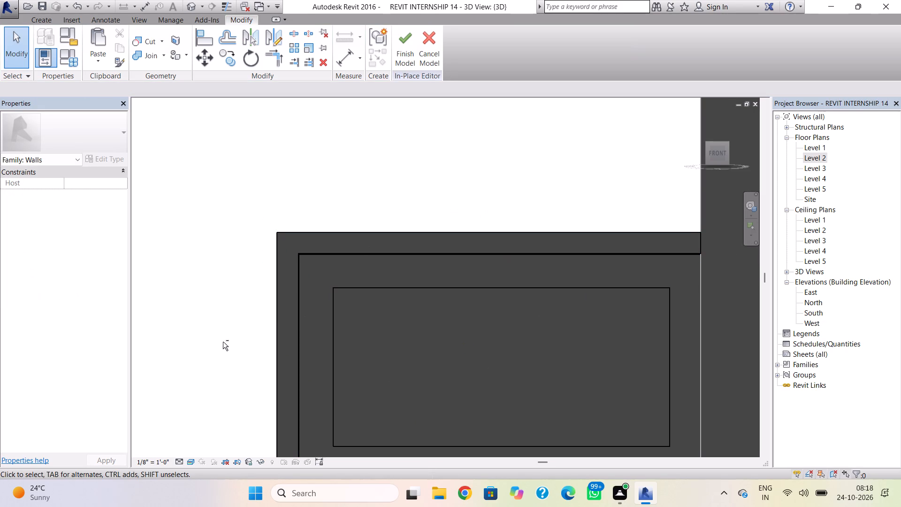
Check the new surround from the side and finish the in-place wall model.
{"action": "right_click_drag", "start_coordinate": [223, 342], "coordinate": [390, 369], "text": "shift"}
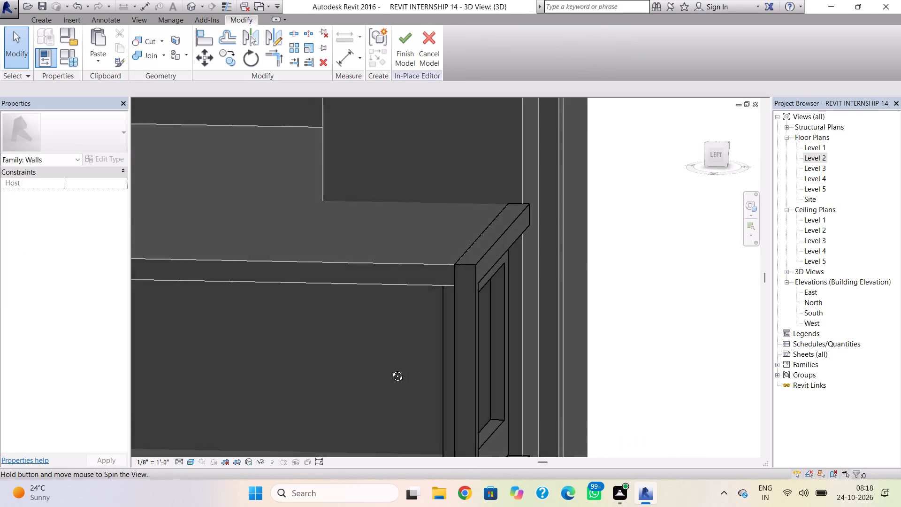
{"action": "right_click_drag", "start_coordinate": [390, 369], "coordinate": [400, 359], "text": "shift"}
{"action": "left_click", "coordinate": [481, 348]}
{"action": "left_click", "coordinate": [481, 353]}
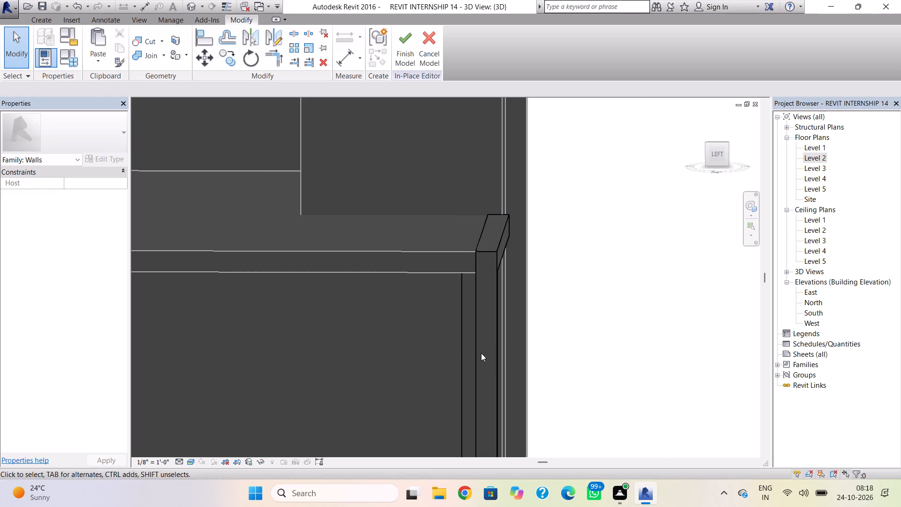
{"action": "scroll", "coordinate": [479, 381], "scroll_direction": "down", "scroll_amount": 4}
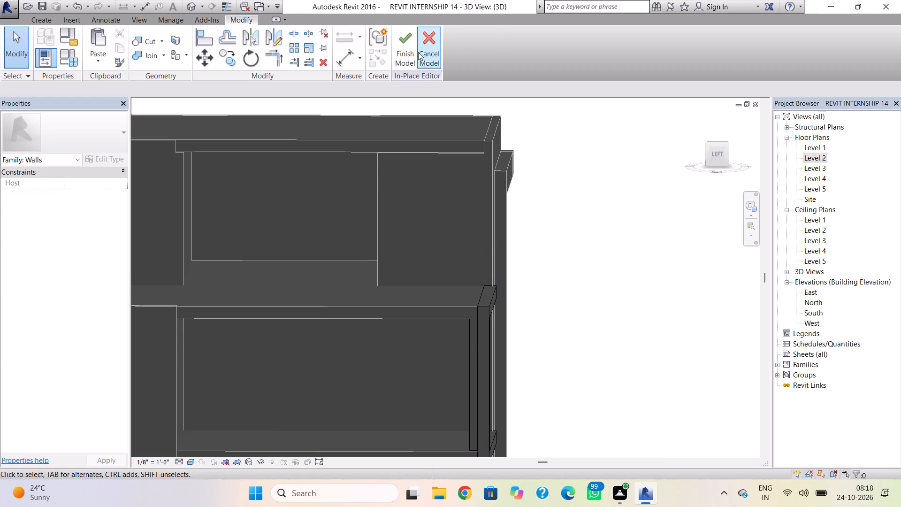
{"action": "left_click", "coordinate": [406, 46]}
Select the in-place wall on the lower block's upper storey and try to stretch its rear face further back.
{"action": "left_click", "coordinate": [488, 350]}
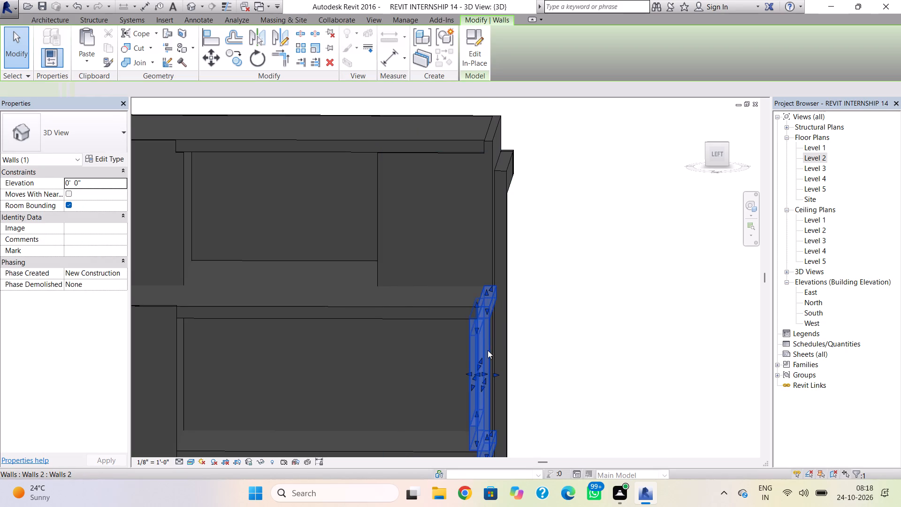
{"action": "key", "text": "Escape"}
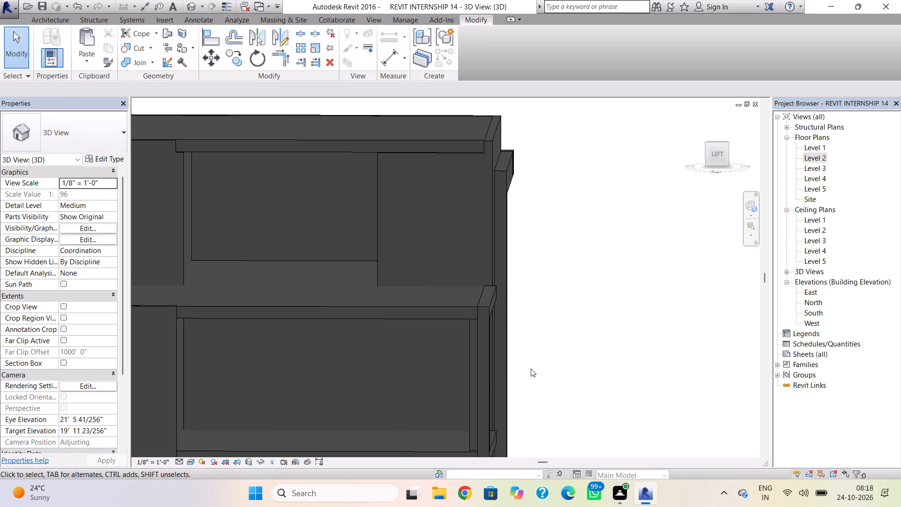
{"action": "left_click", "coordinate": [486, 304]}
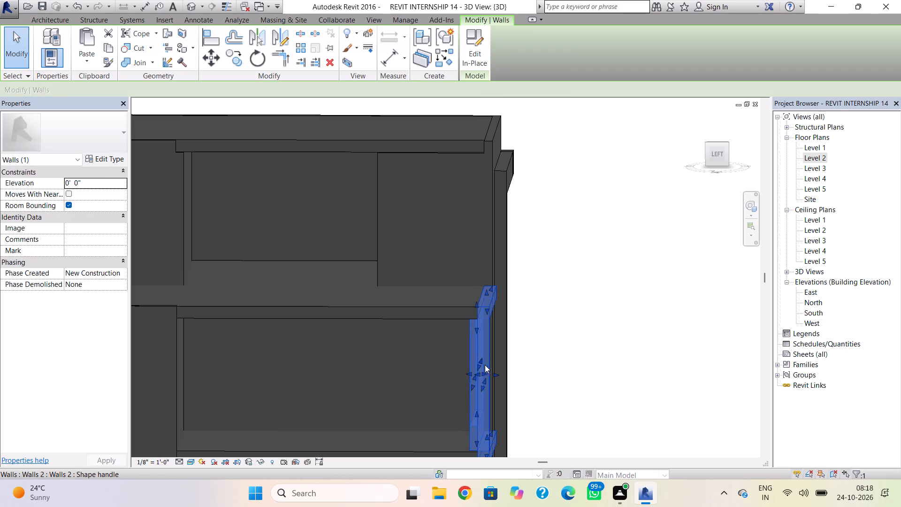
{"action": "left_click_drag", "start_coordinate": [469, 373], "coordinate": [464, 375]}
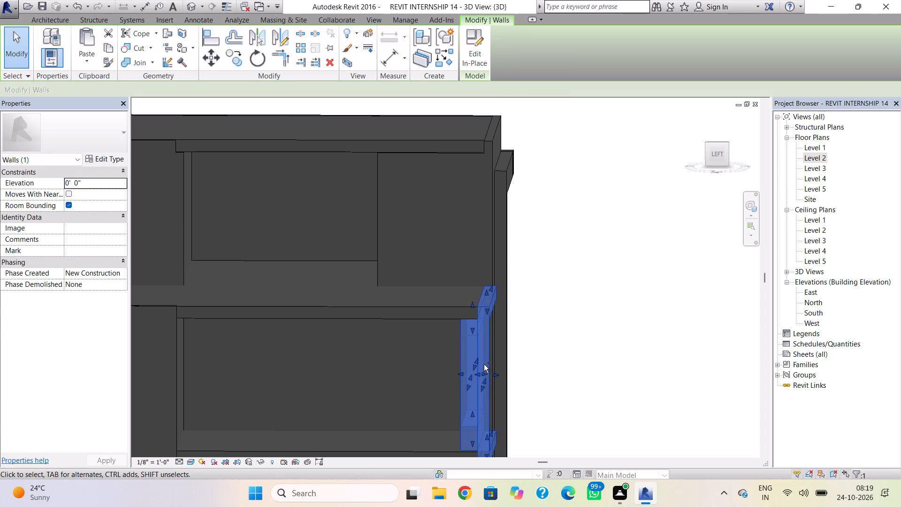
Undo back into the C-shaped surround's sketch, discard that extrusion and finish the in-place wall with only its frame.
{"action": "key", "text": "ctrl+z"}
{"action": "key", "text": "ctrl+z"}
{"action": "key", "text": "ctrl+z"}
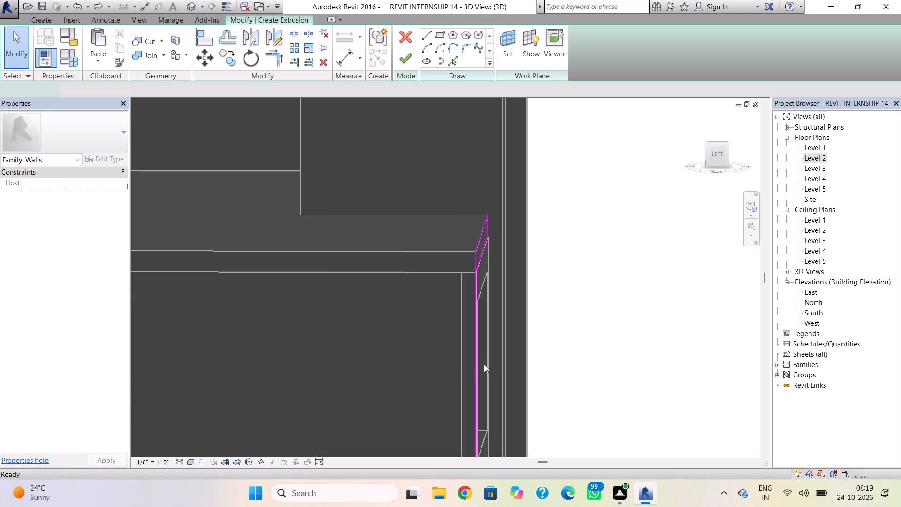
{"action": "key", "text": "ctrl+z"}
{"action": "key", "text": "ctrl+z"}
{"action": "key", "text": "ctrl+z"}
{"action": "key", "text": "ctrl+z"}
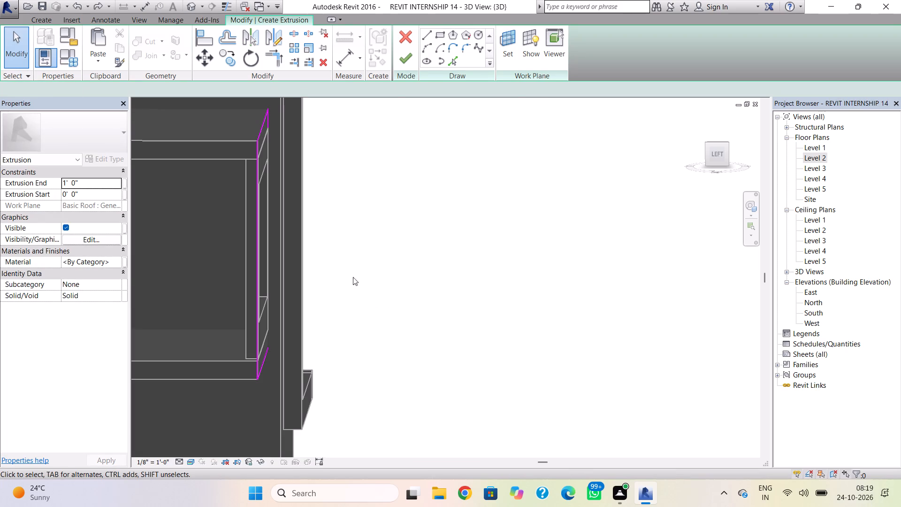
{"action": "left_click", "coordinate": [402, 27]}
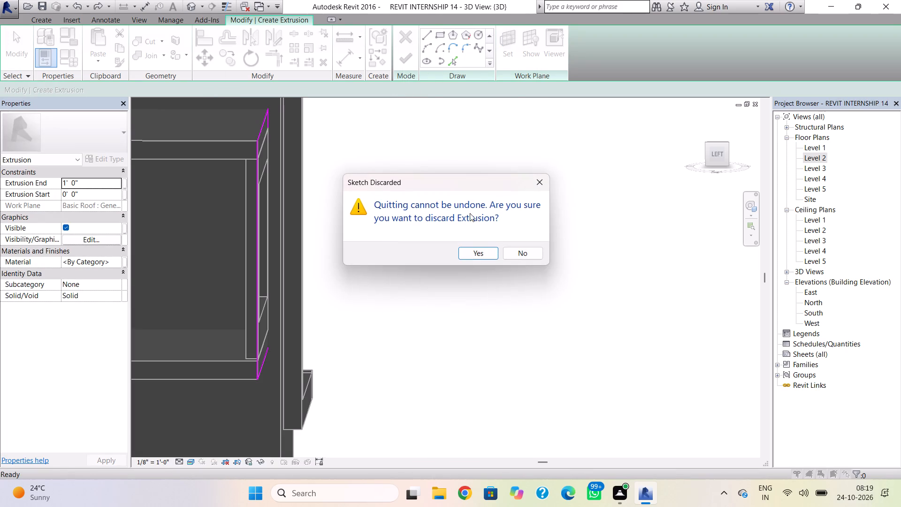
{"action": "left_click", "coordinate": [471, 252]}
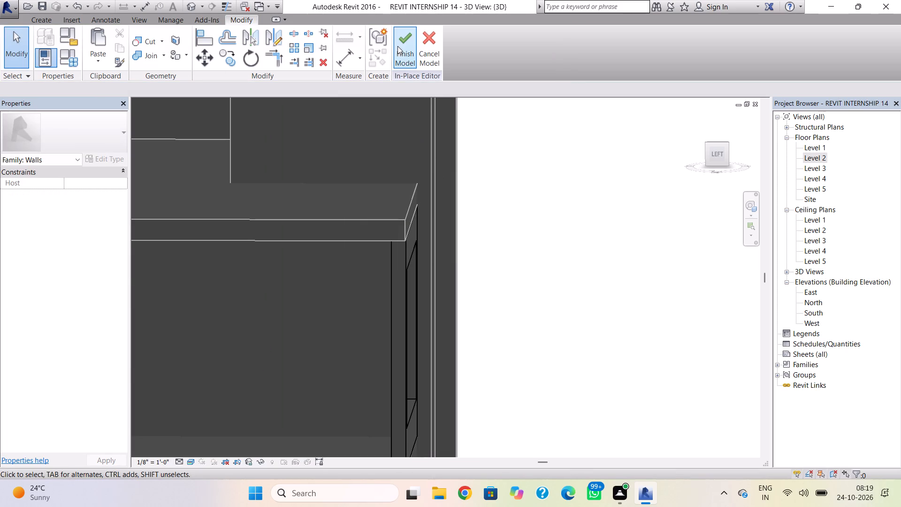
{"action": "left_click", "coordinate": [400, 44]}
Create a new in-place model in the Walls category for the lower block's front.
{"action": "right_click_drag", "start_coordinate": [487, 244], "coordinate": [298, 226], "text": "shift"}
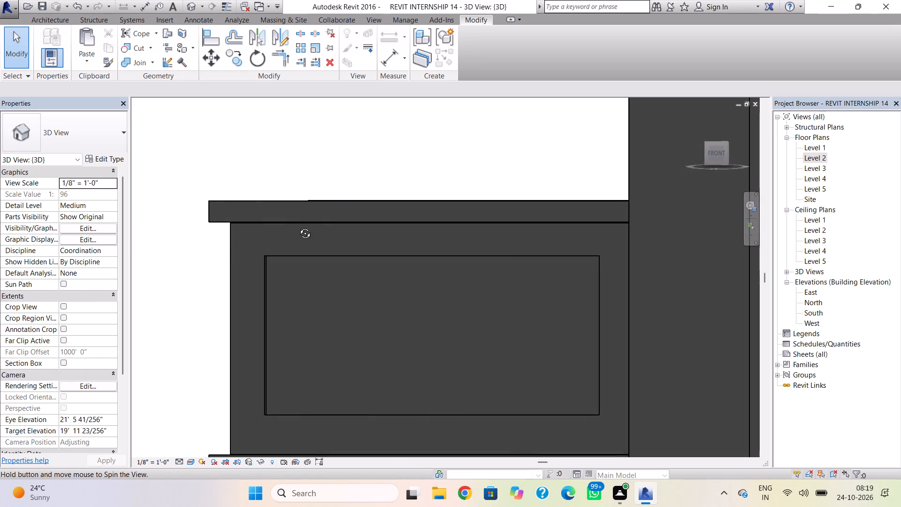
{"action": "right_click_drag", "start_coordinate": [298, 226], "coordinate": [298, 244], "text": "shift"}
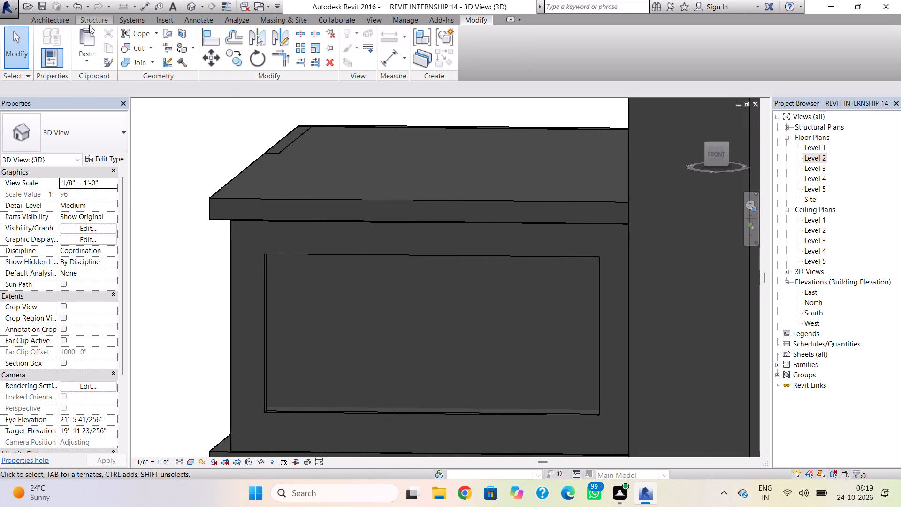
{"action": "left_click", "coordinate": [54, 21]}
{"action": "left_click", "coordinate": [128, 61]}
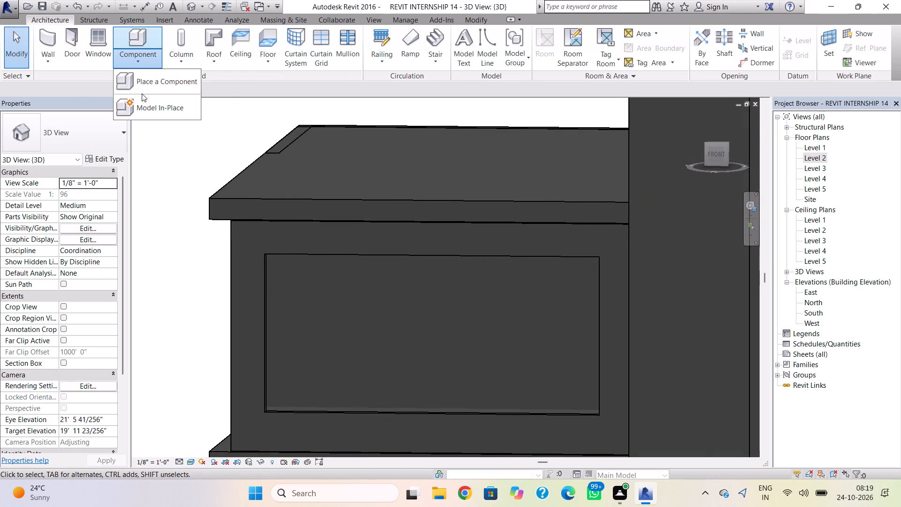
{"action": "left_click", "coordinate": [143, 101]}
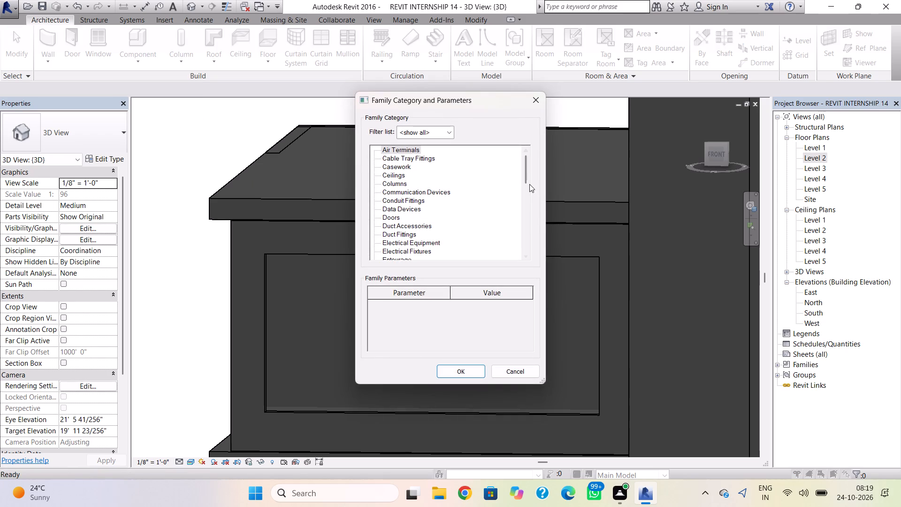
{"action": "left_click_drag", "start_coordinate": [526, 178], "coordinate": [529, 250]}
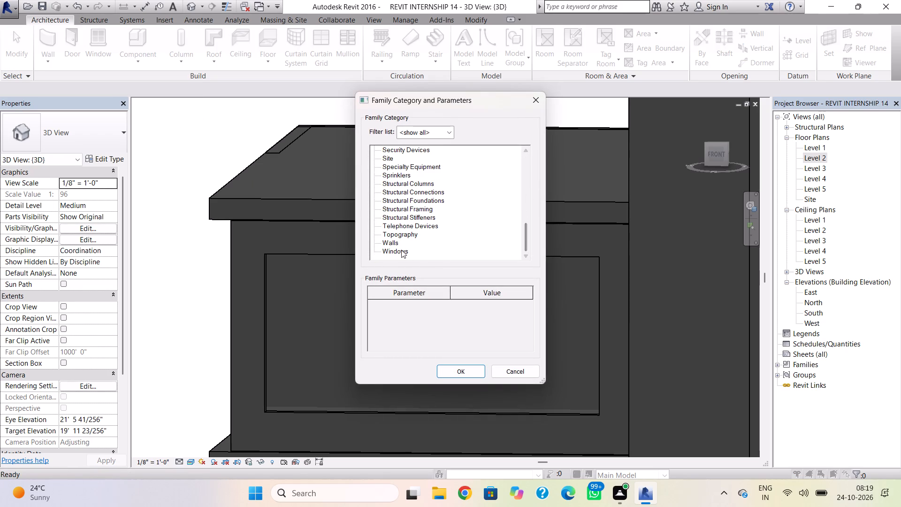
{"action": "double_click", "coordinate": [394, 244]}
{"action": "left_click", "coordinate": [439, 263]}
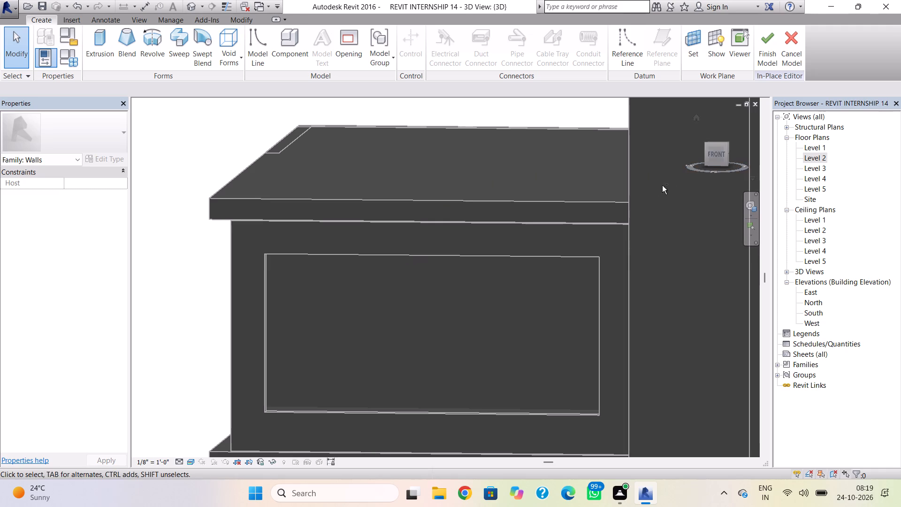
Set the work plane by picking the front face of the lower block's roof slab.
{"action": "scroll", "coordinate": [581, 272], "scroll_direction": "down", "scroll_amount": 7}
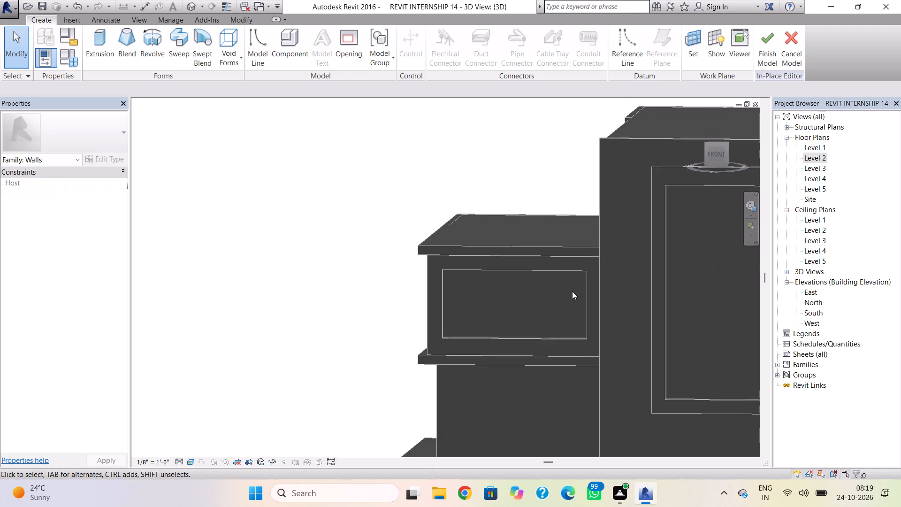
{"action": "middle_click_drag", "start_coordinate": [572, 291], "coordinate": [553, 215]}
{"action": "right_click_drag", "start_coordinate": [540, 232], "coordinate": [546, 209], "text": "shift"}
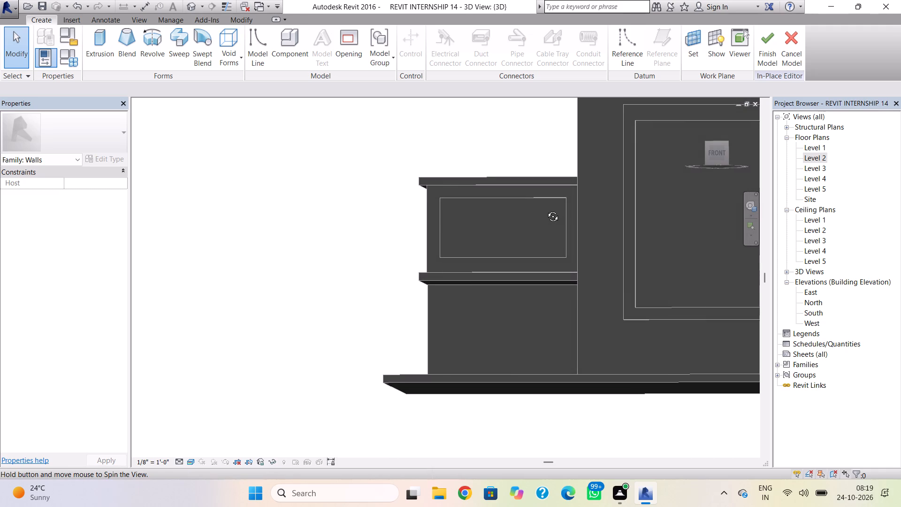
{"action": "right_click_drag", "start_coordinate": [546, 209], "coordinate": [547, 215], "text": "shift"}
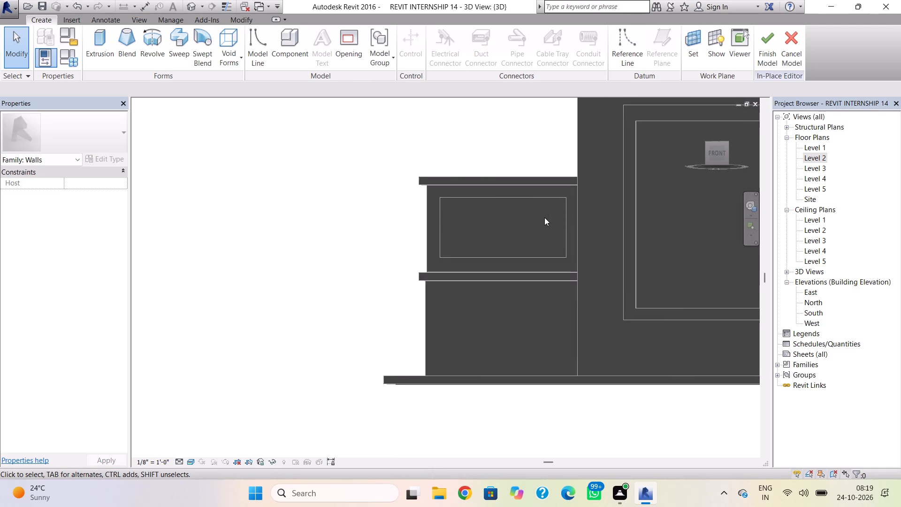
{"action": "middle_click_drag", "start_coordinate": [544, 217], "coordinate": [374, 239]}
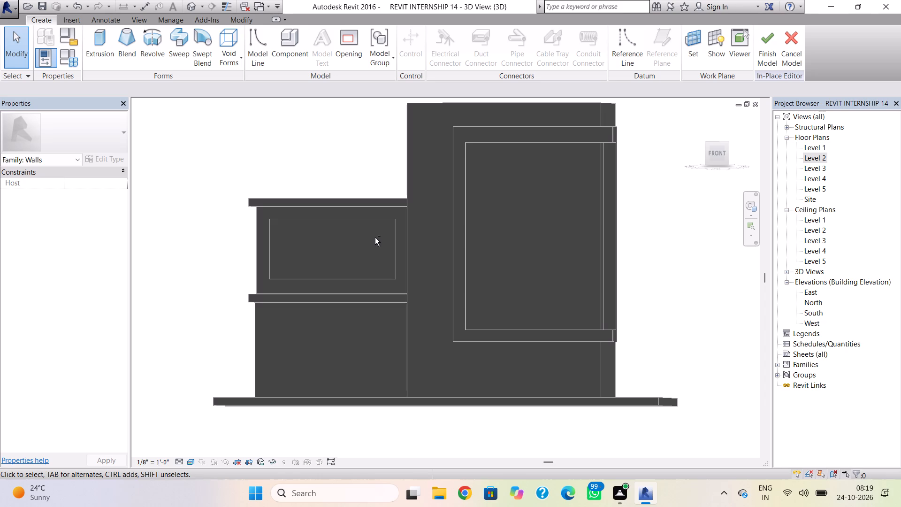
{"action": "right_click_drag", "start_coordinate": [375, 237], "coordinate": [379, 238], "text": "shift"}
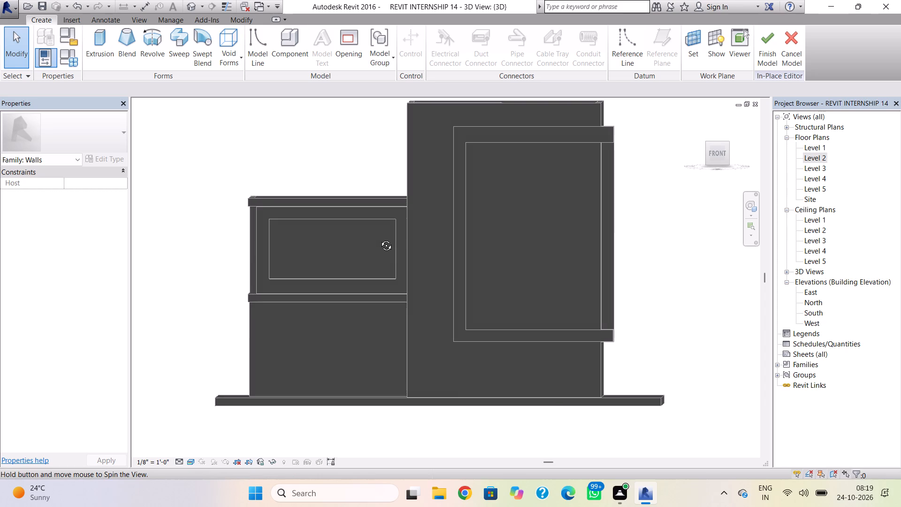
{"action": "right_click_drag", "start_coordinate": [379, 238], "coordinate": [381, 238], "text": "shift"}
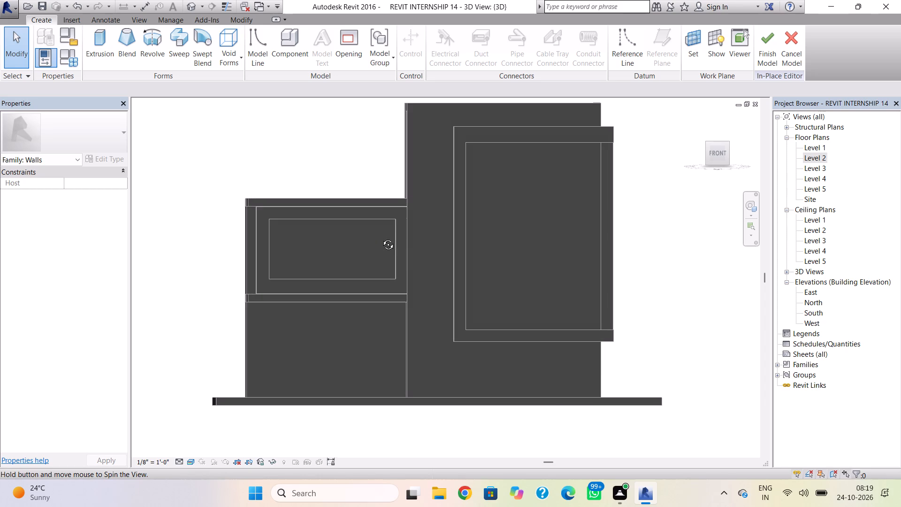
{"action": "right_click_drag", "start_coordinate": [381, 238], "coordinate": [381, 236], "text": "shift"}
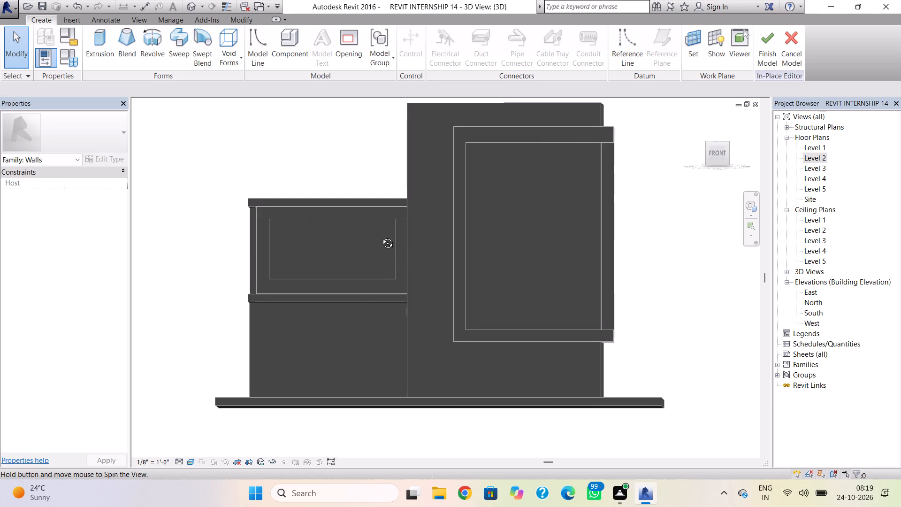
{"action": "right_click_drag", "start_coordinate": [381, 236], "coordinate": [382, 237], "text": "shift"}
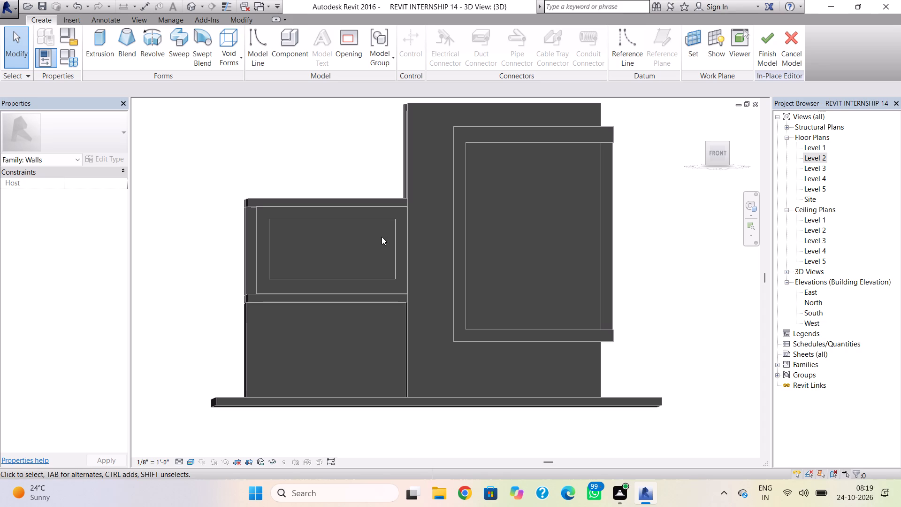
{"action": "right_click", "coordinate": [381, 237], "text": "shift"}
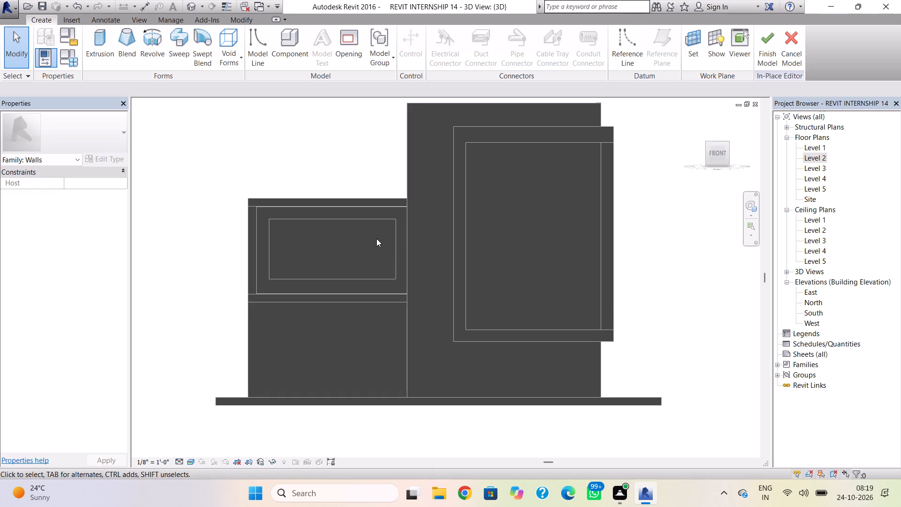
{"action": "scroll", "coordinate": [308, 216], "scroll_direction": "up", "scroll_amount": 2}
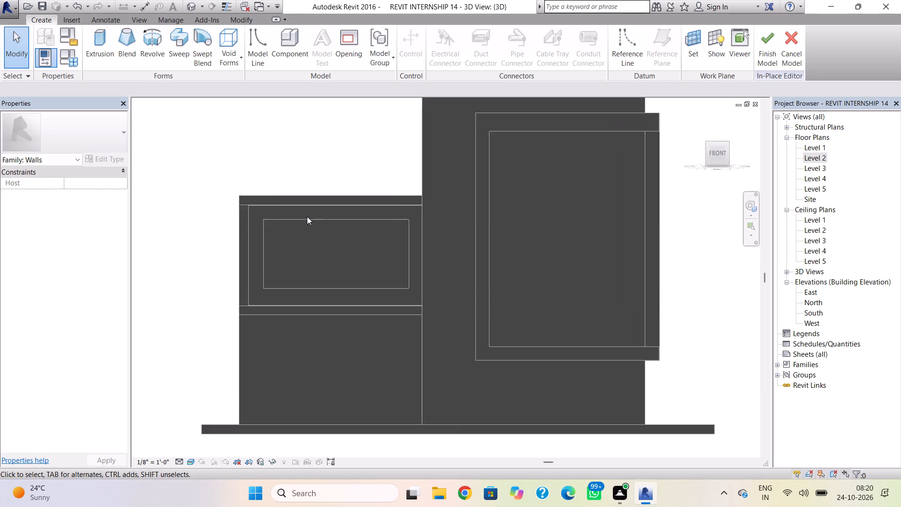
{"action": "middle_click_drag", "start_coordinate": [305, 216], "coordinate": [448, 235]}
{"action": "left_click", "coordinate": [691, 40]}
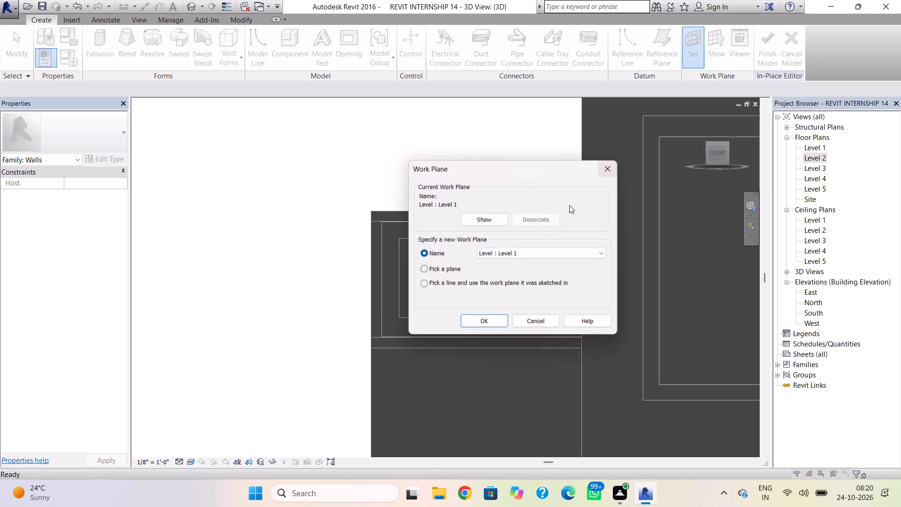
{"action": "left_click", "coordinate": [424, 270]}
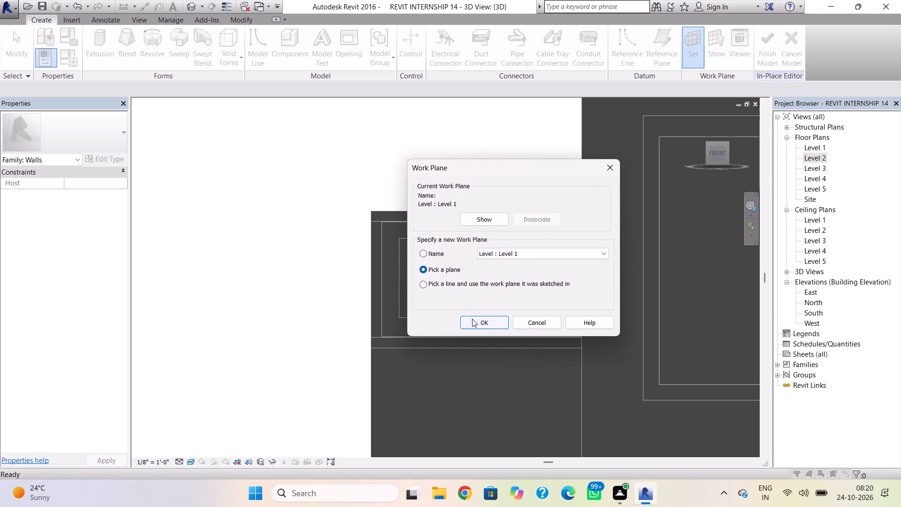
{"action": "left_click", "coordinate": [472, 319]}
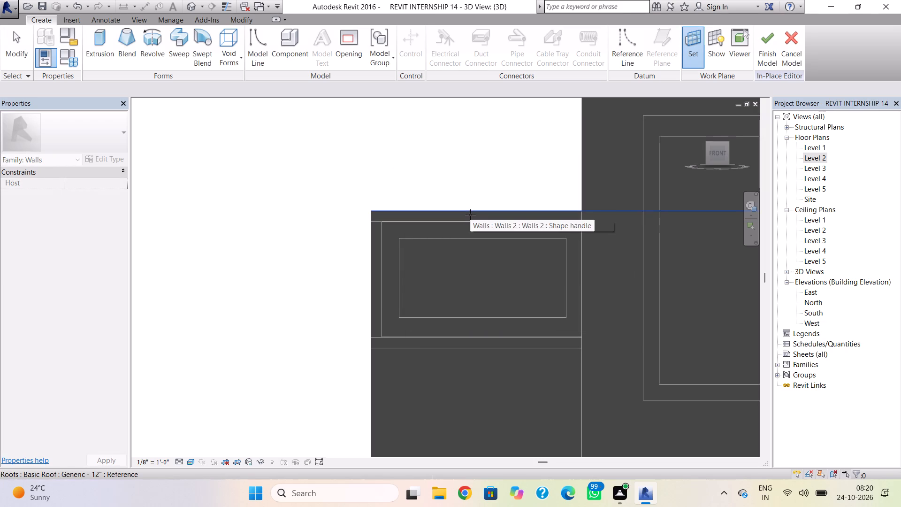
{"action": "right_click_drag", "start_coordinate": [432, 223], "coordinate": [472, 238], "text": "shift"}
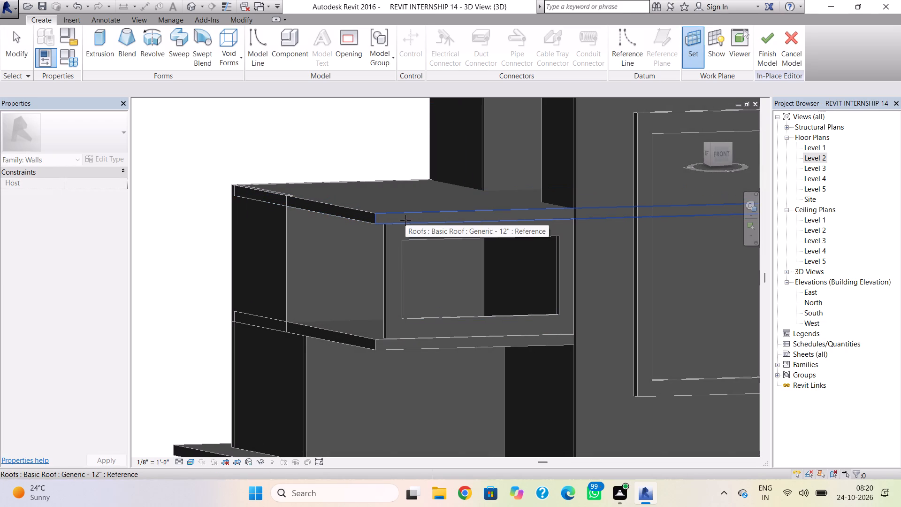
{"action": "left_click", "coordinate": [405, 220]}
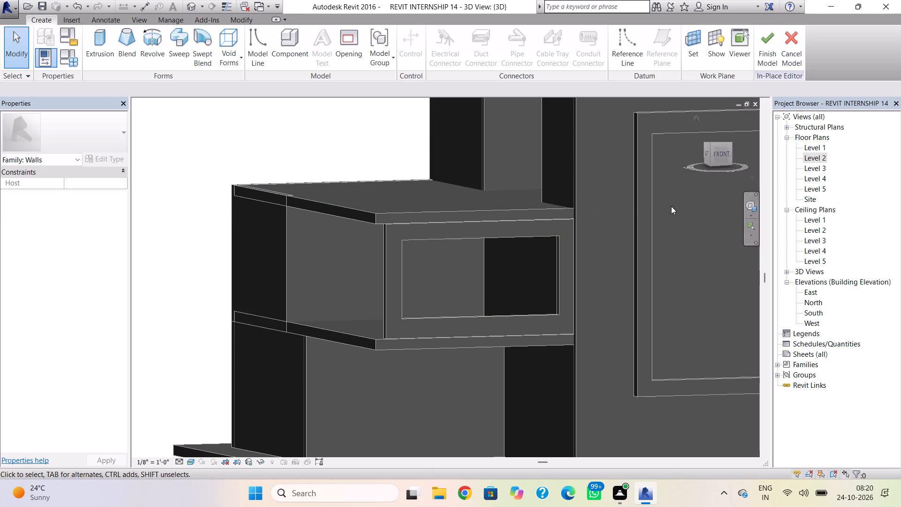
Extrude a C-shaped surround profile 1' 0" deep, following the outer edges of the lower block's slabs and the outside of the upper-storey frame.
{"action": "scroll", "coordinate": [600, 269], "scroll_direction": "down", "scroll_amount": 4}
{"action": "right_click_drag", "start_coordinate": [596, 275], "coordinate": [565, 268], "text": "shift"}
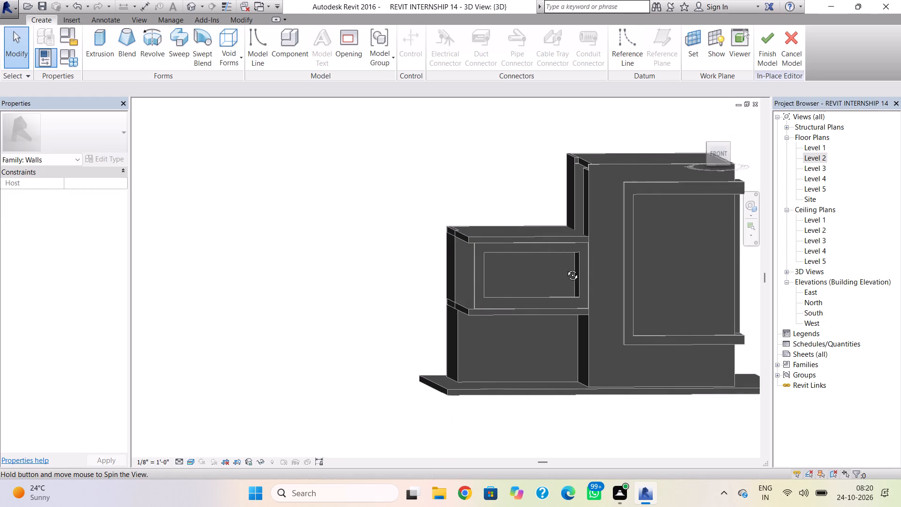
{"action": "right_click_drag", "start_coordinate": [565, 268], "coordinate": [563, 266], "text": "shift"}
{"action": "middle_click_drag", "start_coordinate": [562, 263], "coordinate": [455, 262]}
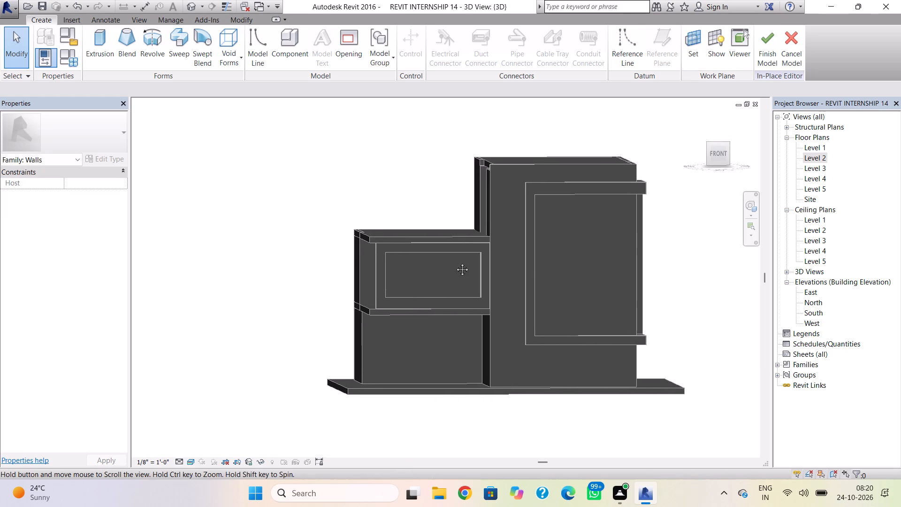
{"action": "middle_click_drag", "start_coordinate": [455, 262], "coordinate": [452, 262]}
{"action": "right_click_drag", "start_coordinate": [445, 259], "coordinate": [424, 258]}
{"action": "right_click_drag", "start_coordinate": [490, 248], "coordinate": [488, 250], "text": "shift"}
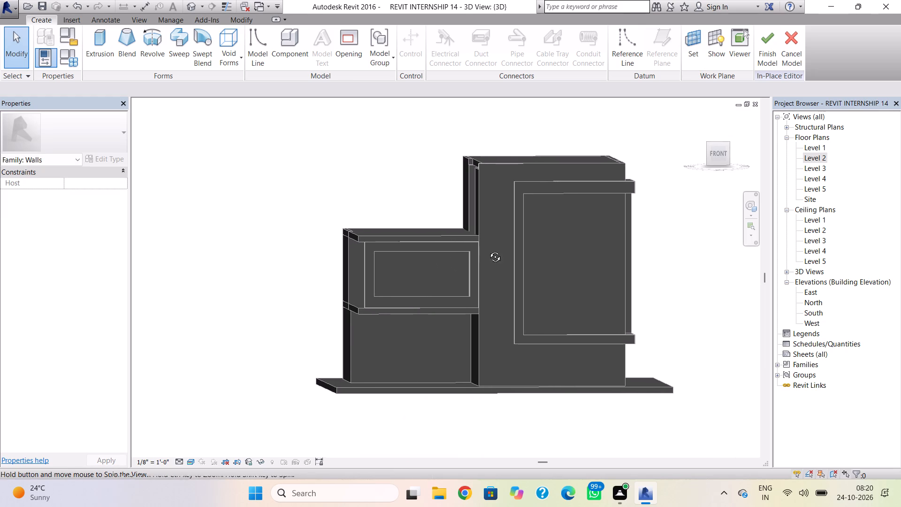
{"action": "right_click_drag", "start_coordinate": [488, 250], "coordinate": [481, 241], "text": "shift"}
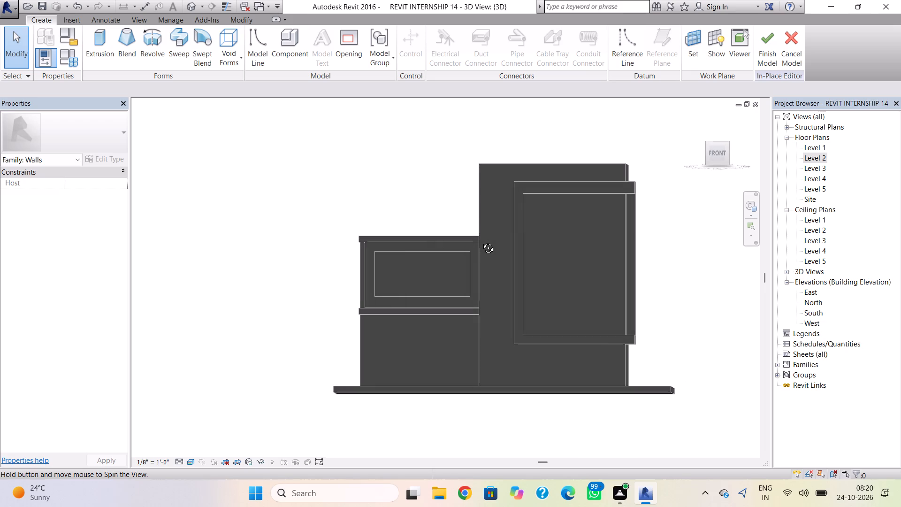
{"action": "right_click_drag", "start_coordinate": [481, 241], "coordinate": [480, 244], "text": "shift"}
{"action": "scroll", "coordinate": [480, 244], "scroll_direction": "up", "scroll_amount": 2}
{"action": "right_click", "coordinate": [480, 245], "text": "shift"}
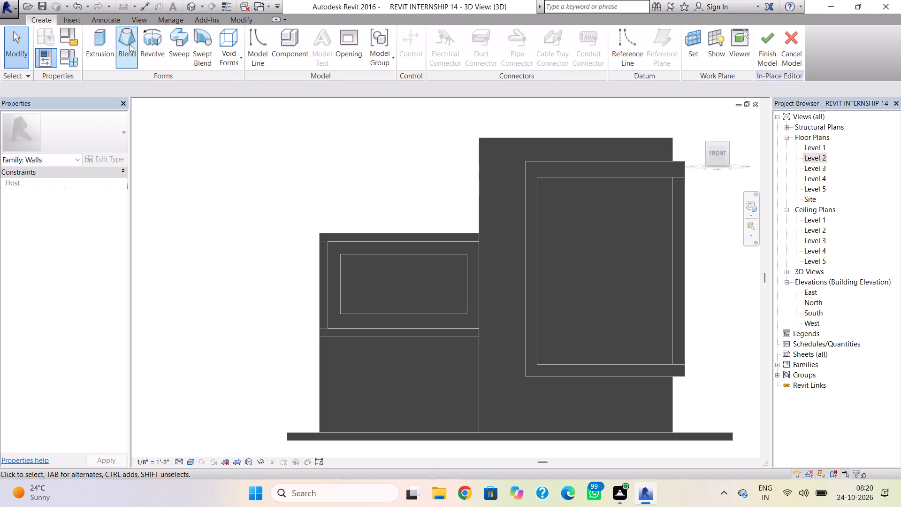
{"action": "left_click", "coordinate": [103, 43]}
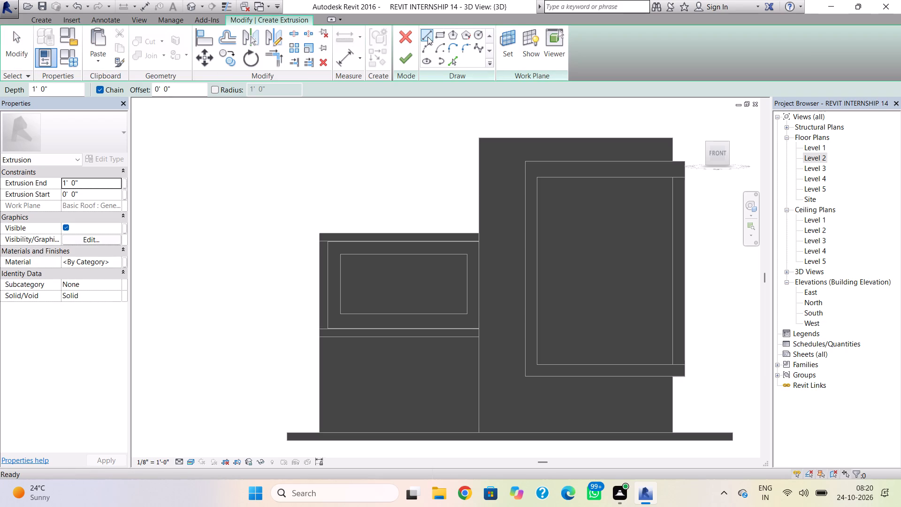
{"action": "left_click", "coordinate": [429, 34]}
{"action": "scroll", "coordinate": [481, 247], "scroll_direction": "up", "scroll_amount": 3}
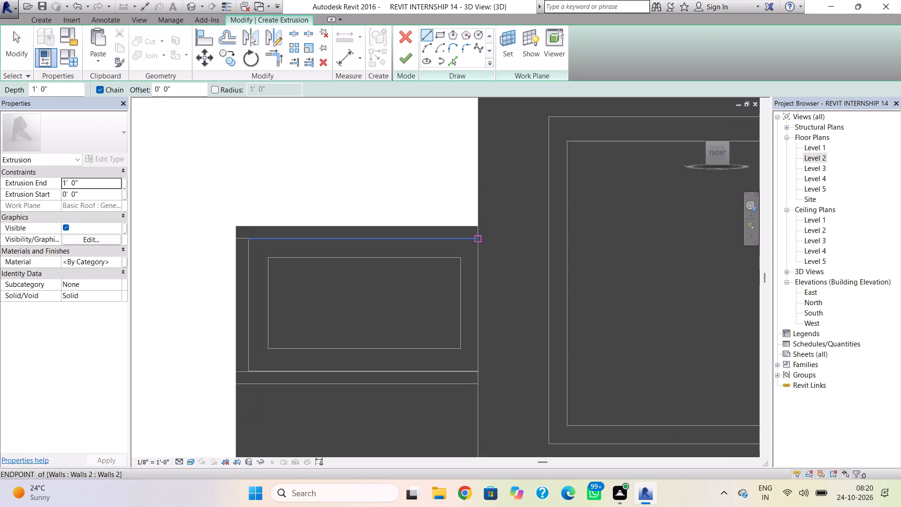
{"action": "left_click", "coordinate": [477, 243]}
{"action": "left_click", "coordinate": [479, 228]}
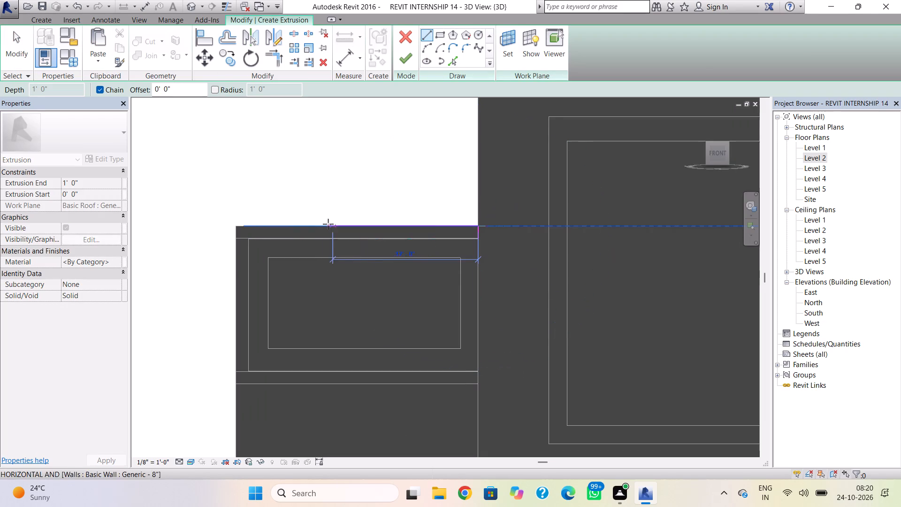
{"action": "left_click", "coordinate": [236, 227]}
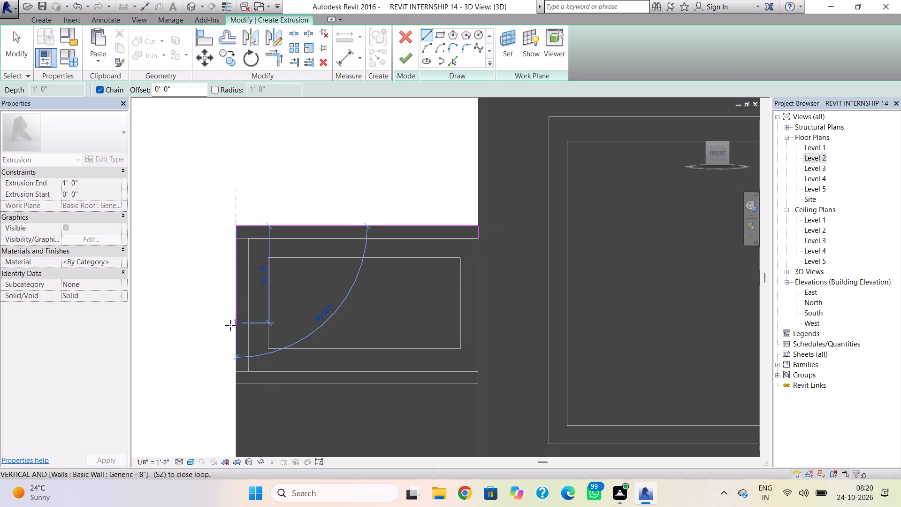
{"action": "left_click", "coordinate": [234, 384]}
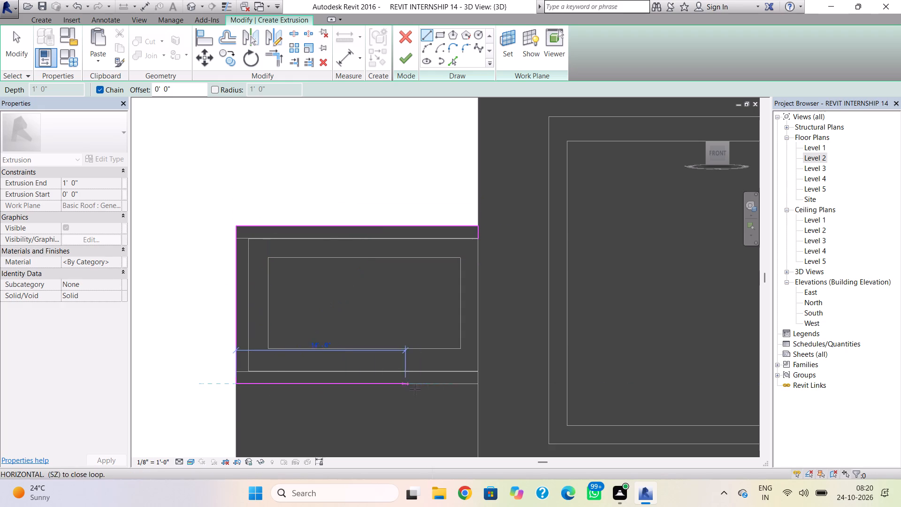
{"action": "left_click", "coordinate": [478, 384]}
{"action": "left_click", "coordinate": [480, 369]}
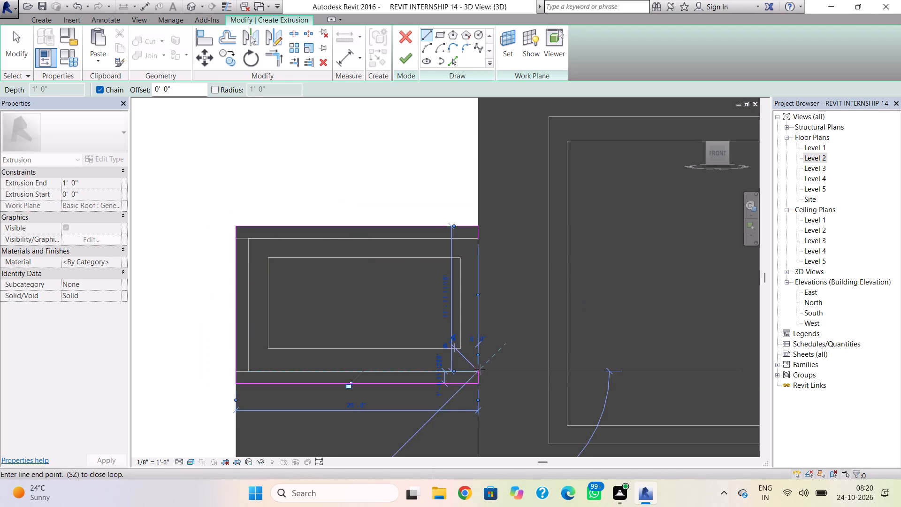
{"action": "left_click", "coordinate": [251, 371]}
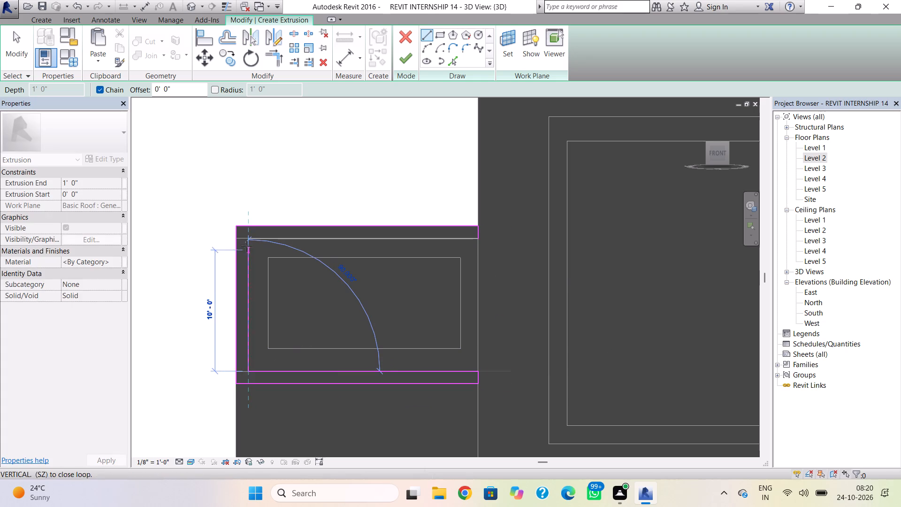
{"action": "left_click", "coordinate": [249, 240]}
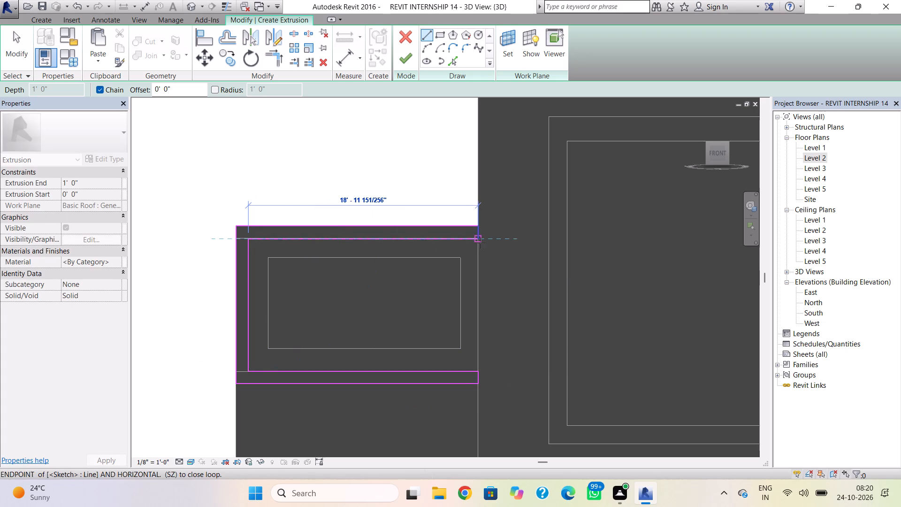
{"action": "left_click", "coordinate": [479, 238]}
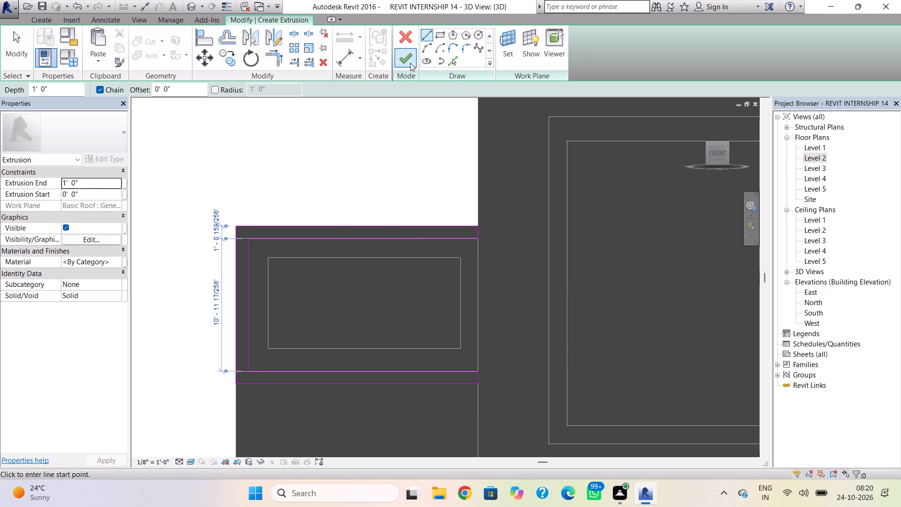
{"action": "left_click", "coordinate": [410, 61]}
Inspect the new surround extrusion from the side, deselect it and finish the in-place wall model.
{"action": "right_click_drag", "start_coordinate": [229, 293], "coordinate": [339, 318], "text": "shift"}
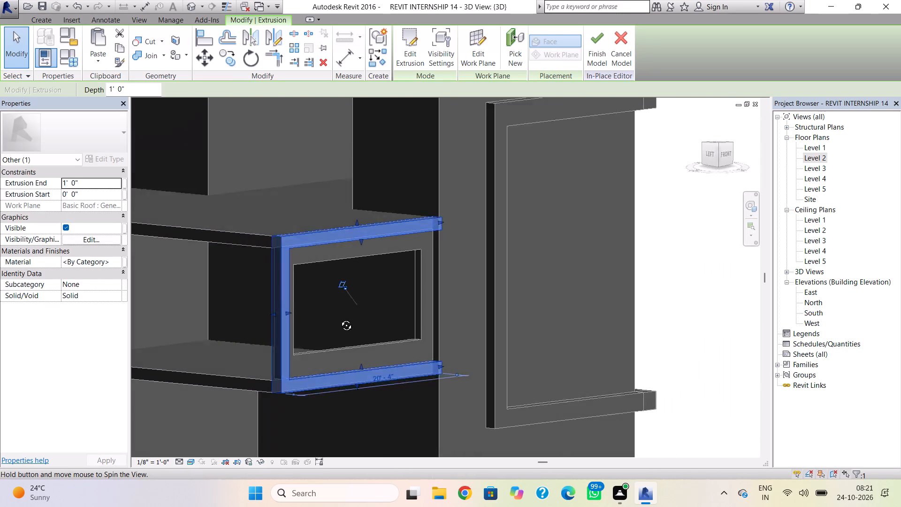
{"action": "right_click_drag", "start_coordinate": [339, 318], "coordinate": [389, 338], "text": "shift"}
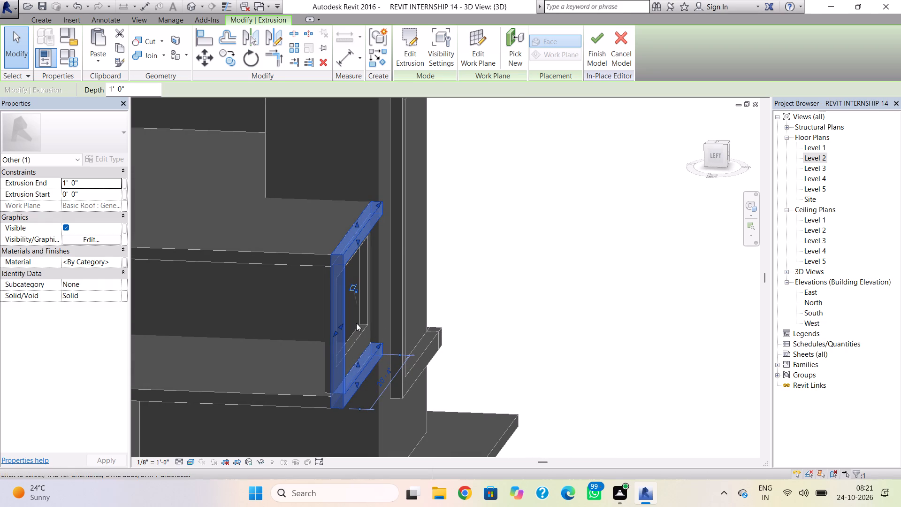
{"action": "key", "text": "grave"}
{"action": "key", "text": "Escape"}
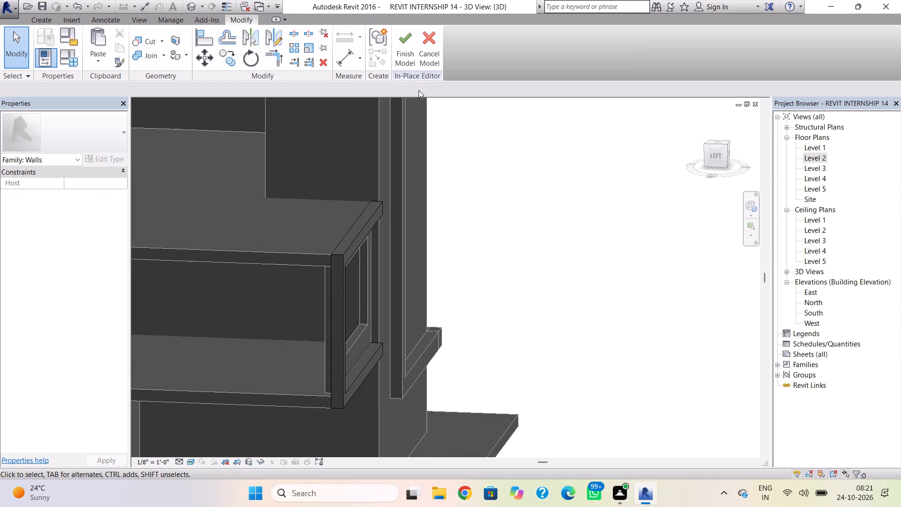
{"action": "left_click", "coordinate": [412, 45]}
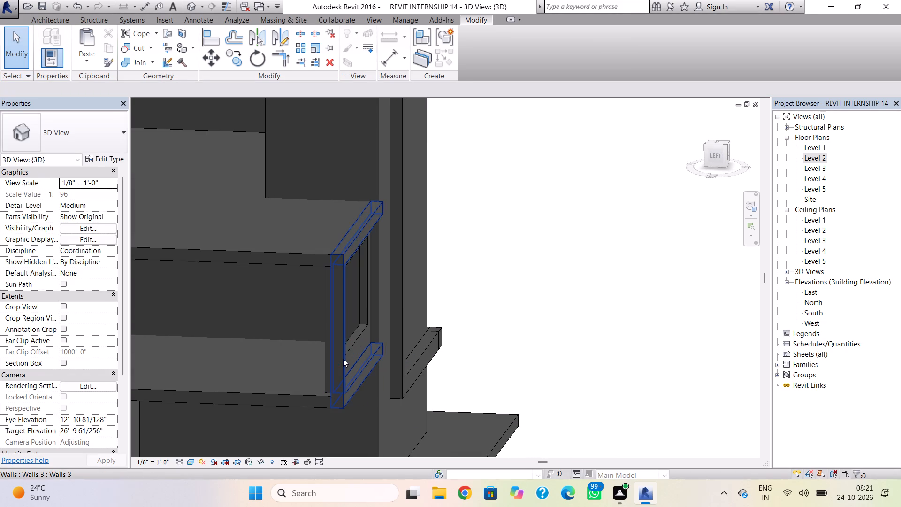
Stretch the in-place surround's rear face slightly back and pull its front face back towards the upper-storey frame.
{"action": "left_click", "coordinate": [343, 359]}
{"action": "left_click_drag", "start_coordinate": [348, 302], "coordinate": [342, 302]}
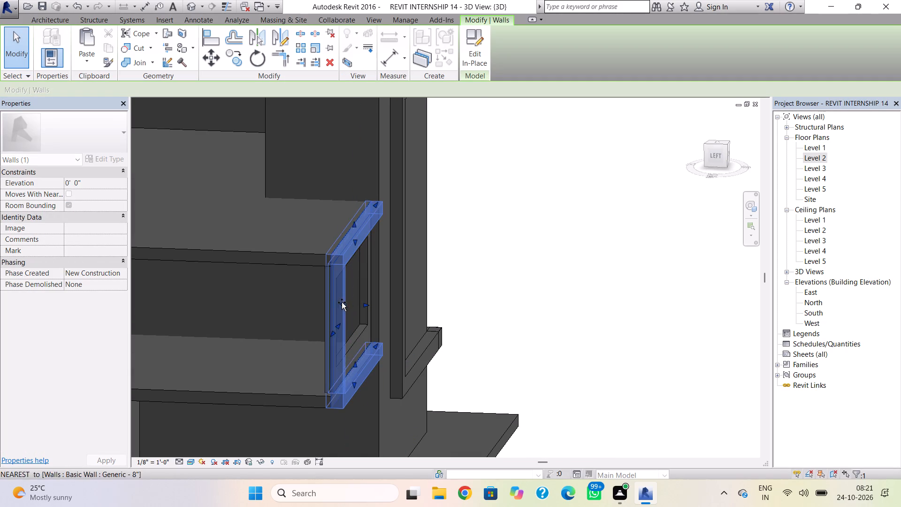
{"action": "left_click_drag", "start_coordinate": [342, 302], "coordinate": [340, 303]}
{"action": "scroll", "coordinate": [374, 307], "scroll_direction": "up", "scroll_amount": 3}
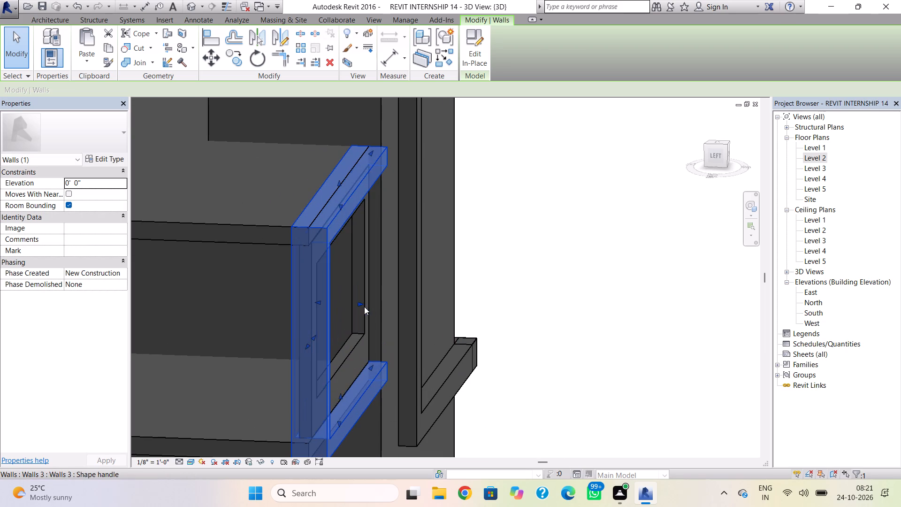
{"action": "left_click_drag", "start_coordinate": [364, 307], "coordinate": [343, 308]}
{"action": "key", "text": "Escape"}
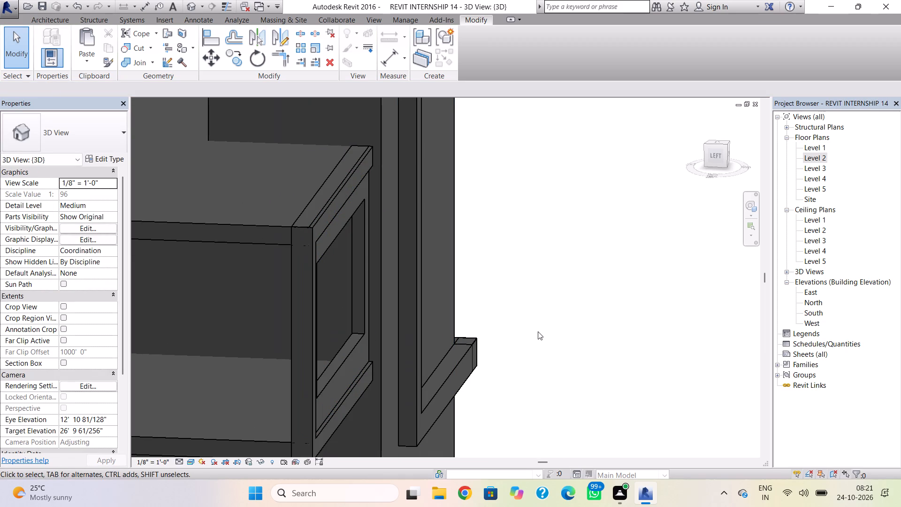
Examine the reshaped surround and the whole building from the front and both sides.
{"action": "right_click_drag", "start_coordinate": [538, 331], "coordinate": [366, 330], "text": "shift"}
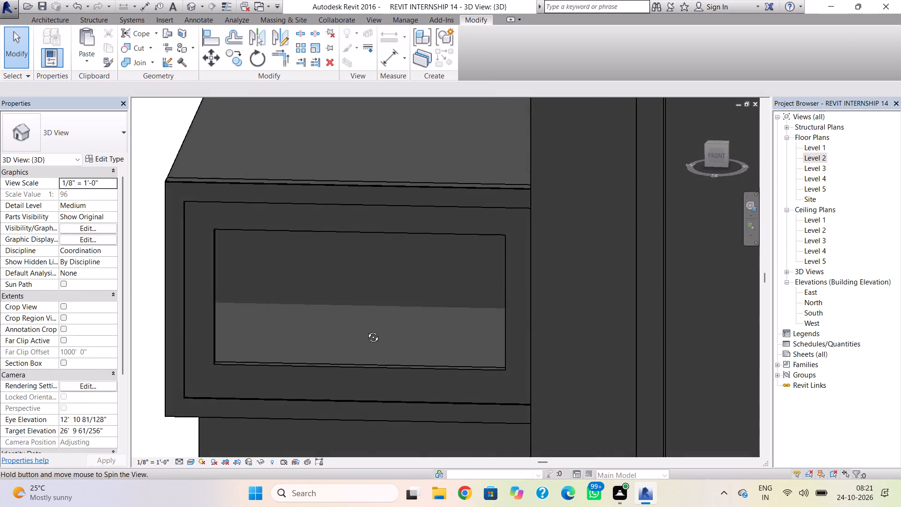
{"action": "right_click_drag", "start_coordinate": [366, 330], "coordinate": [380, 303], "text": "shift"}
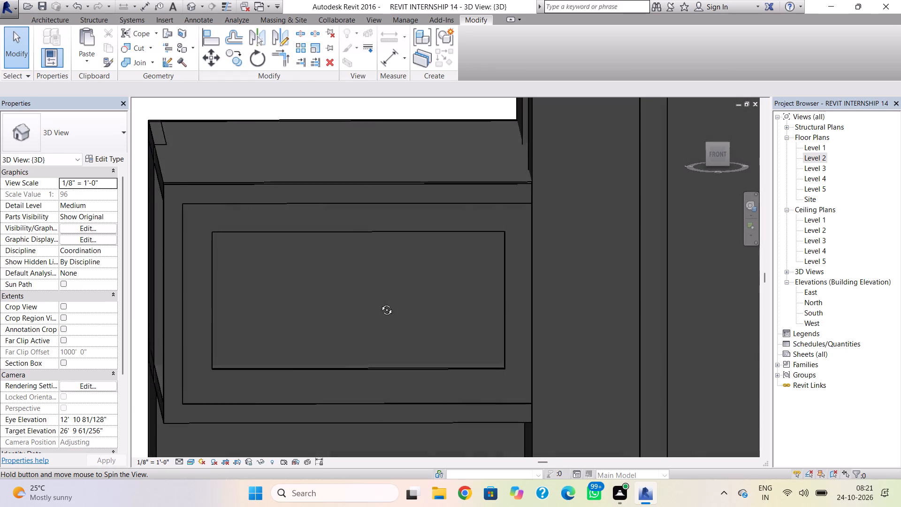
{"action": "right_click_drag", "start_coordinate": [380, 303], "coordinate": [380, 301], "text": "shift"}
{"action": "key", "text": "Escape"}
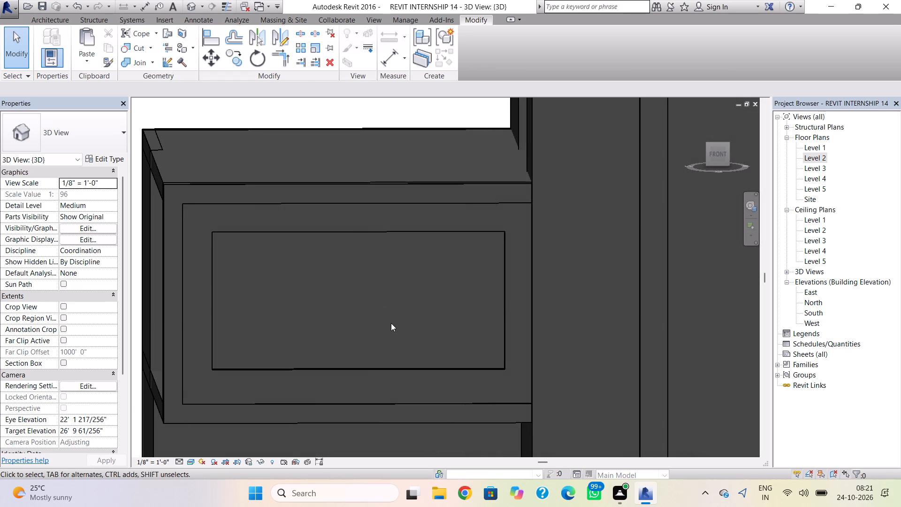
{"action": "scroll", "coordinate": [391, 323], "scroll_direction": "down", "scroll_amount": 1}
{"action": "middle_click_drag", "start_coordinate": [391, 323], "coordinate": [429, 322]}
{"action": "scroll", "coordinate": [391, 323], "scroll_direction": "down", "scroll_amount": 1}
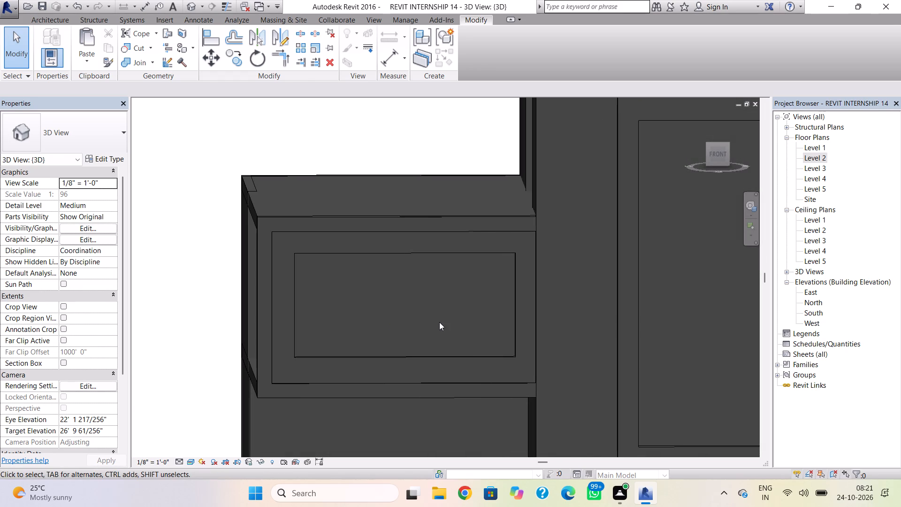
{"action": "scroll", "coordinate": [439, 322], "scroll_direction": "down", "scroll_amount": 7}
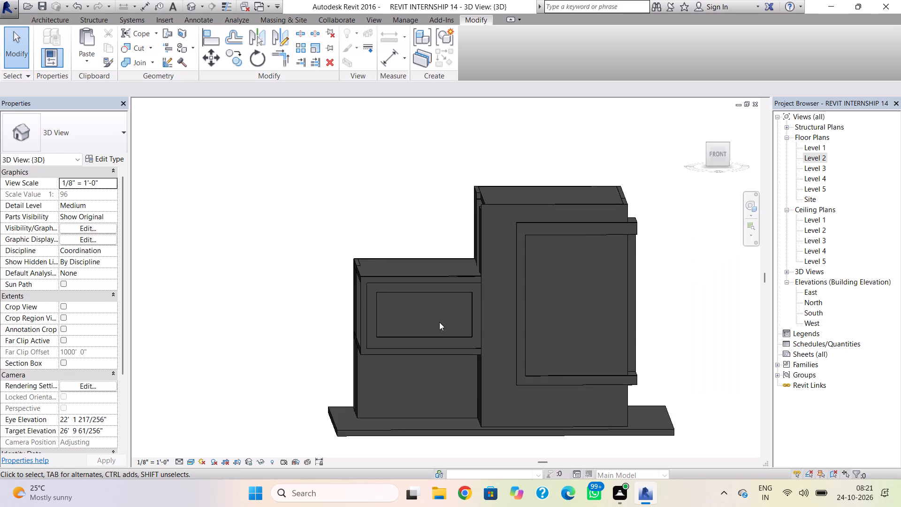
{"action": "middle_click", "coordinate": [439, 322]}
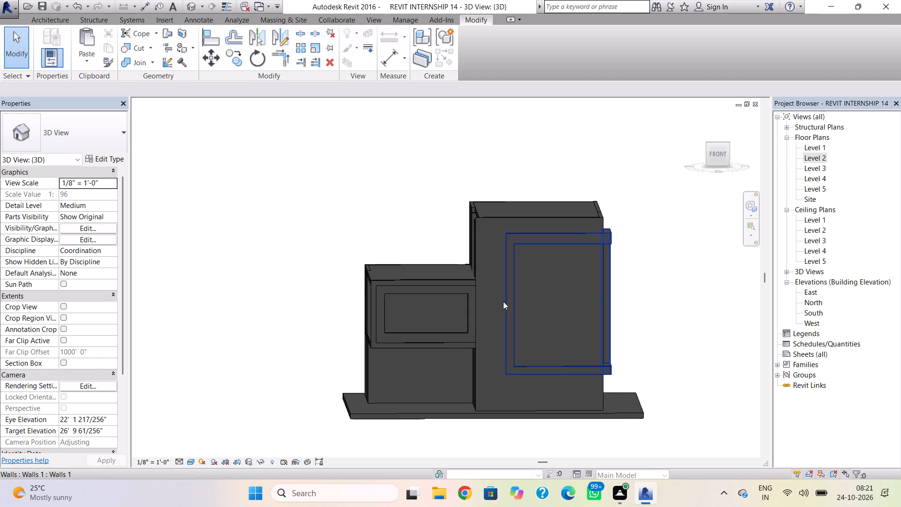
{"action": "right_click_drag", "start_coordinate": [419, 331], "coordinate": [364, 358], "text": "shift"}
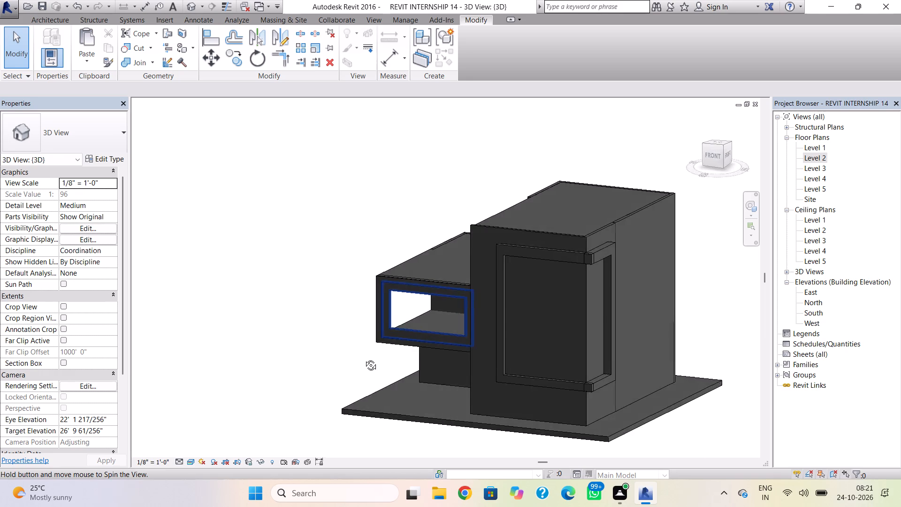
{"action": "right_click_drag", "start_coordinate": [364, 358], "coordinate": [482, 330], "text": "shift"}
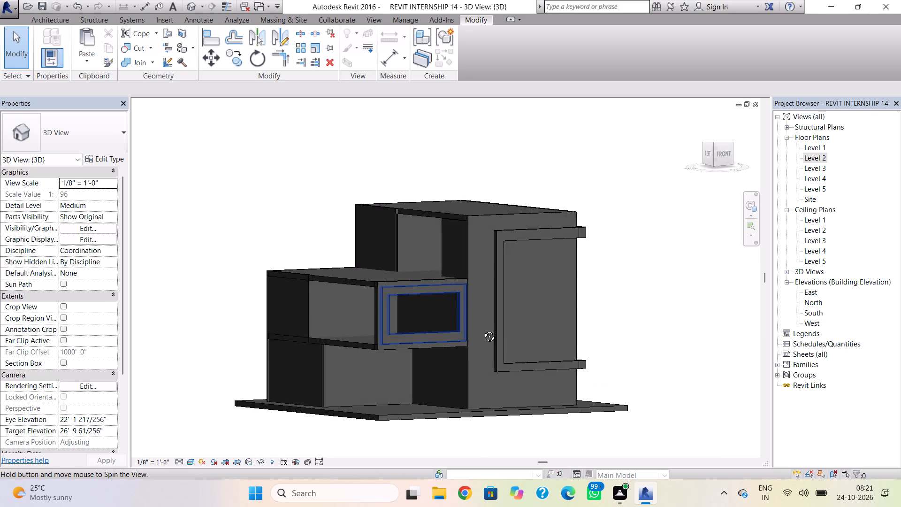
{"action": "right_click_drag", "start_coordinate": [482, 330], "coordinate": [435, 364], "text": "shift"}
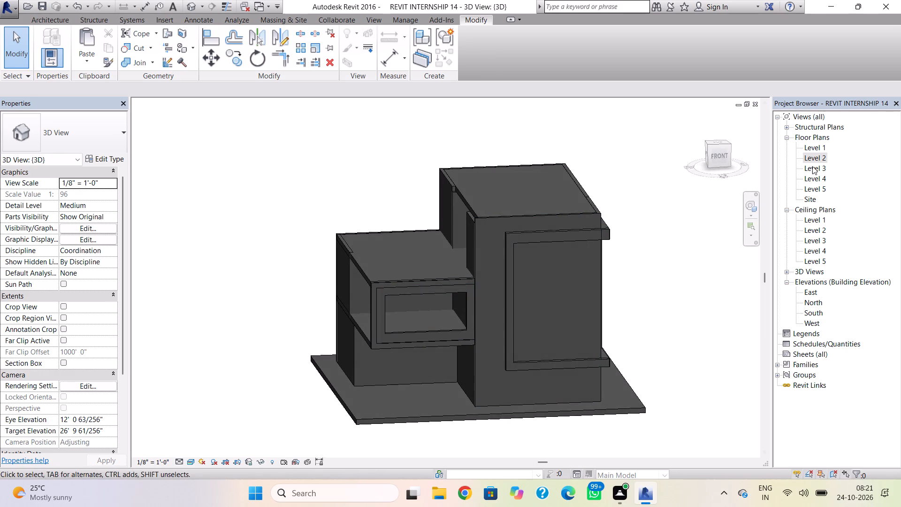
Open the Level 2 floor plan.
{"action": "double_click", "coordinate": [813, 166]}
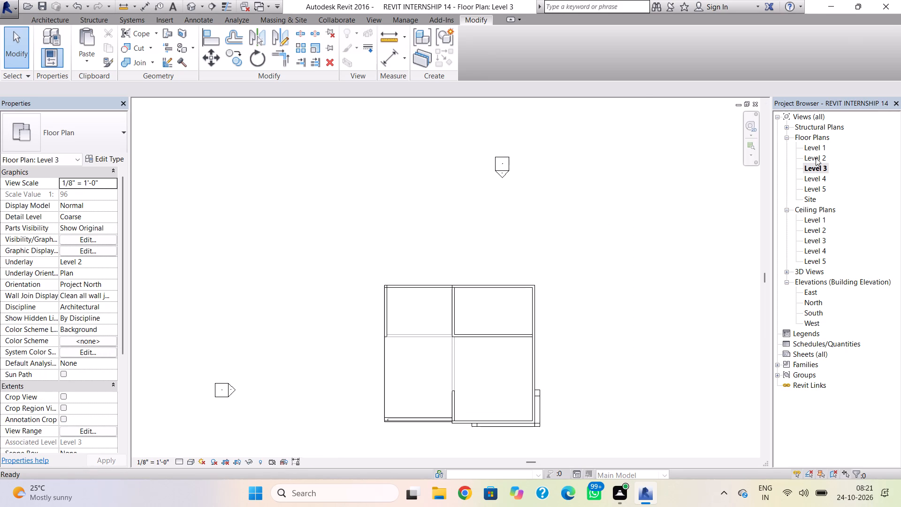
{"action": "double_click", "coordinate": [816, 158]}
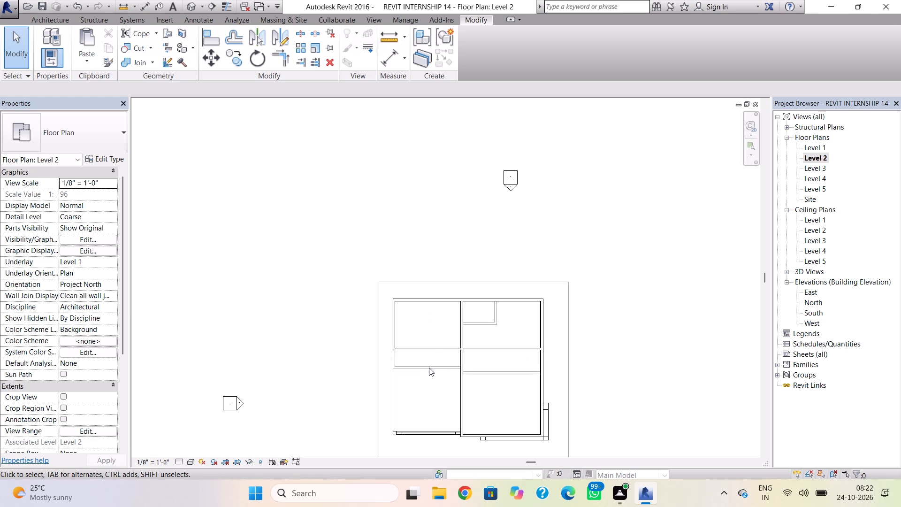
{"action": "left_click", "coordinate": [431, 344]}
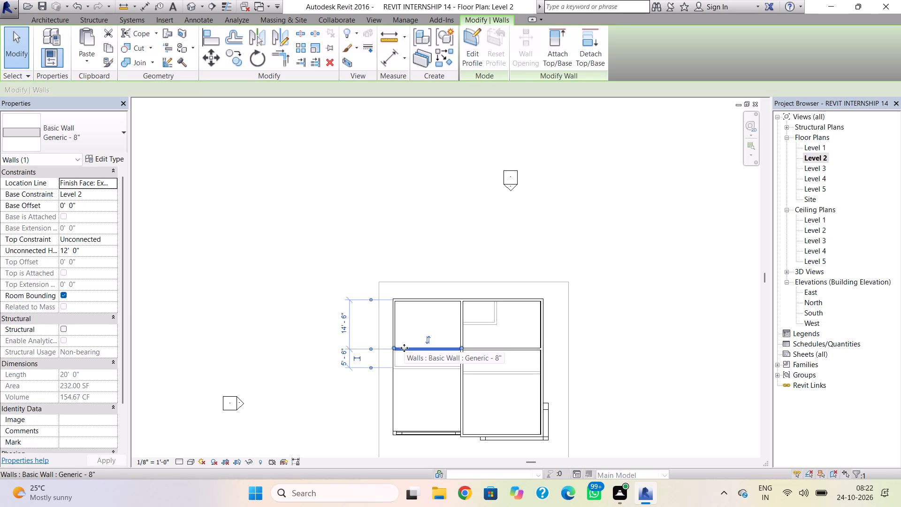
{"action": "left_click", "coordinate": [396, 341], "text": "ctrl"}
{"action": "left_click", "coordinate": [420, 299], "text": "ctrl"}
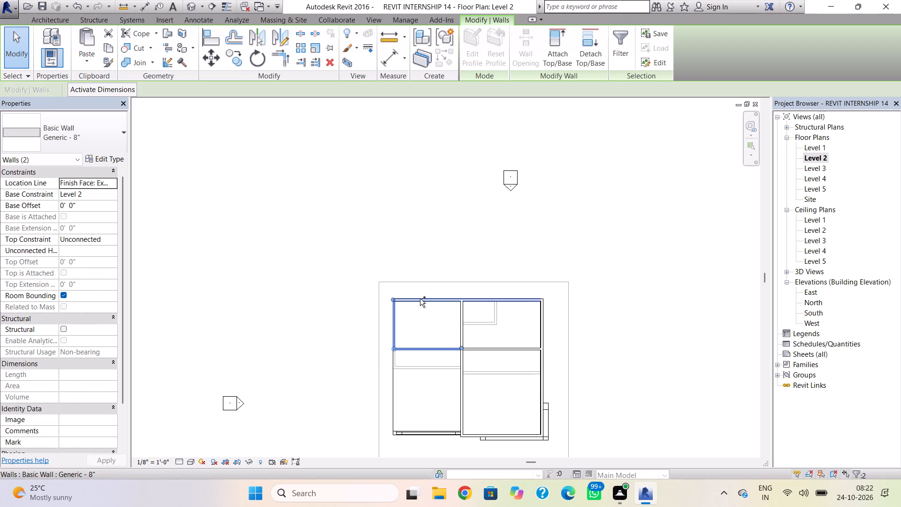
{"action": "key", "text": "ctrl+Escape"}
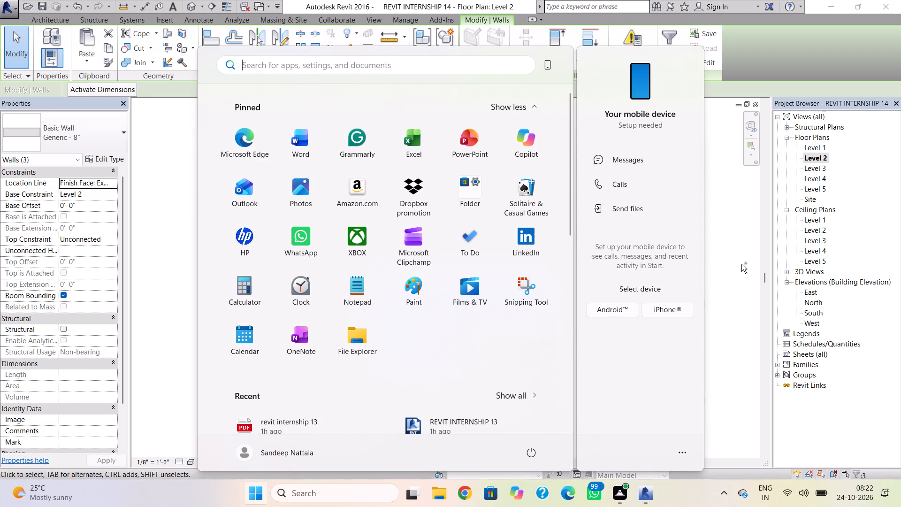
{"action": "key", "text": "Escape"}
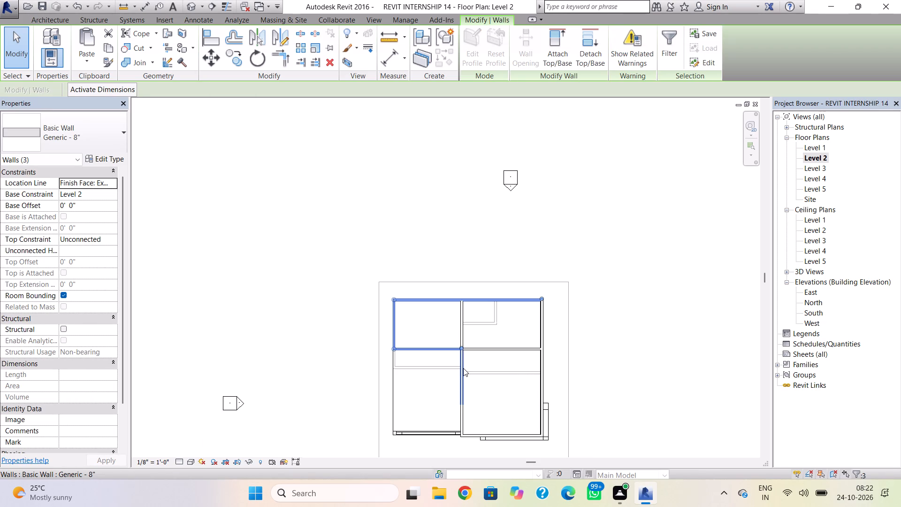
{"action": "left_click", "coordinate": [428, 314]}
Copy the west and south walls of the north-west room on Level 2 and paste them aligned to Level 3.
{"action": "left_click", "coordinate": [417, 345]}
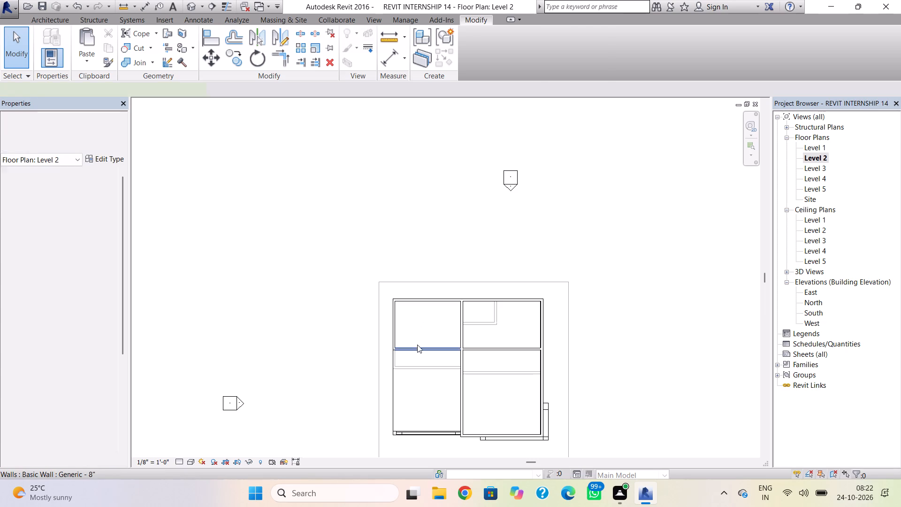
{"action": "left_click", "coordinate": [394, 339], "text": "ctrl"}
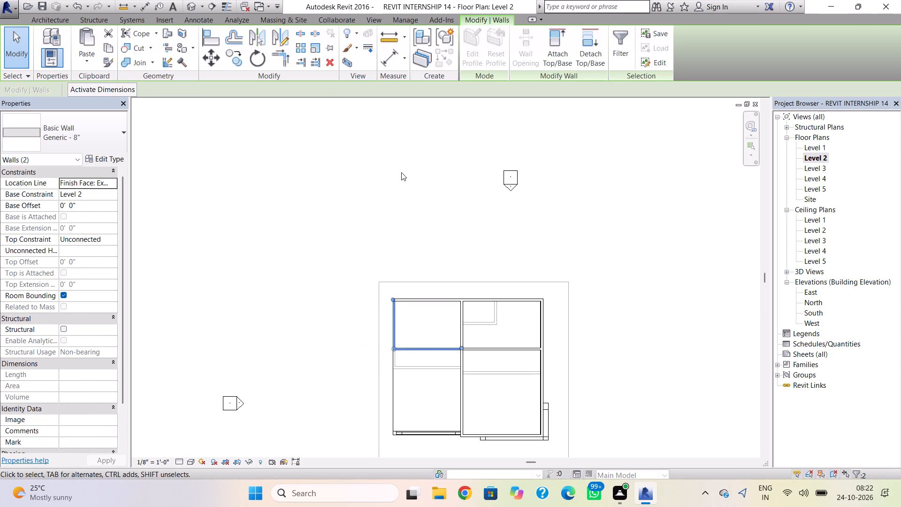
{"action": "left_click", "coordinate": [111, 48]}
{"action": "left_click", "coordinate": [90, 59]}
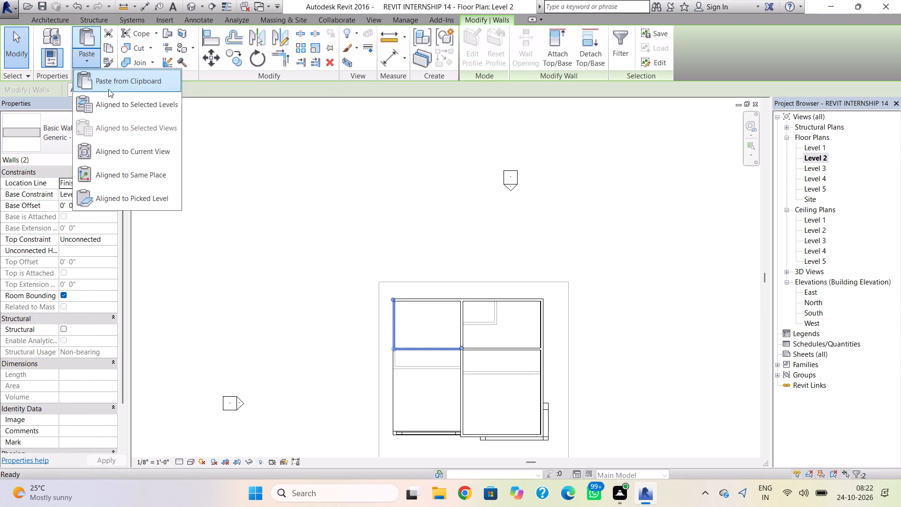
{"action": "left_click", "coordinate": [111, 96]}
{"action": "left_click", "coordinate": [400, 183]}
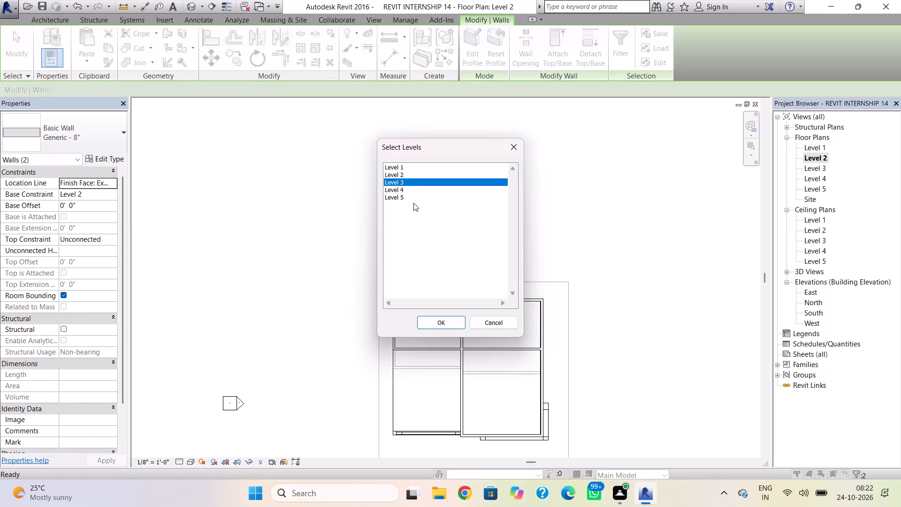
{"action": "left_click", "coordinate": [453, 323]}
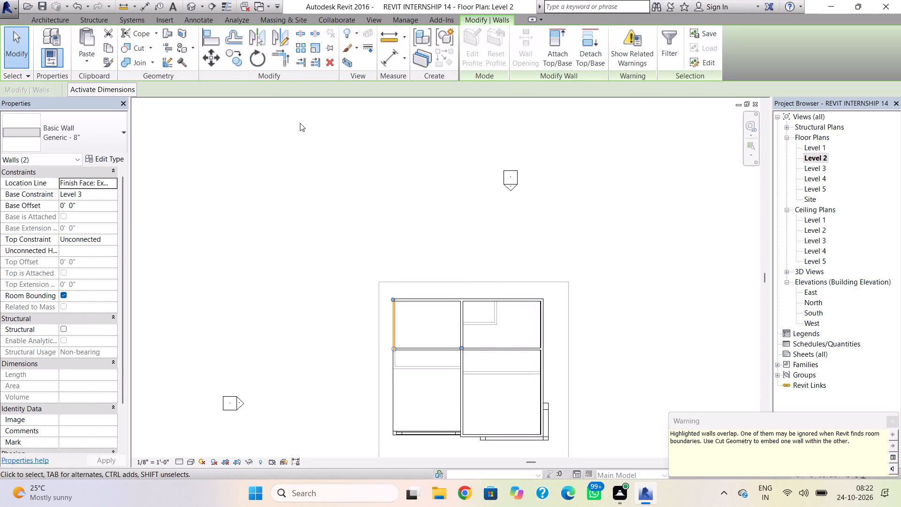
Examine the pasted Level 3 walls in the 3D view from the front, left and back of the building.
{"action": "left_click", "coordinate": [189, 11]}
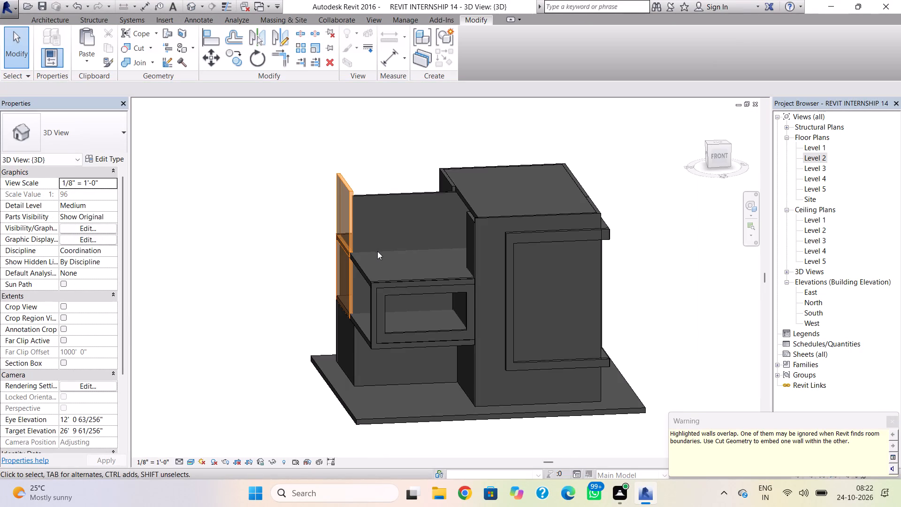
{"action": "key", "text": "Escape"}
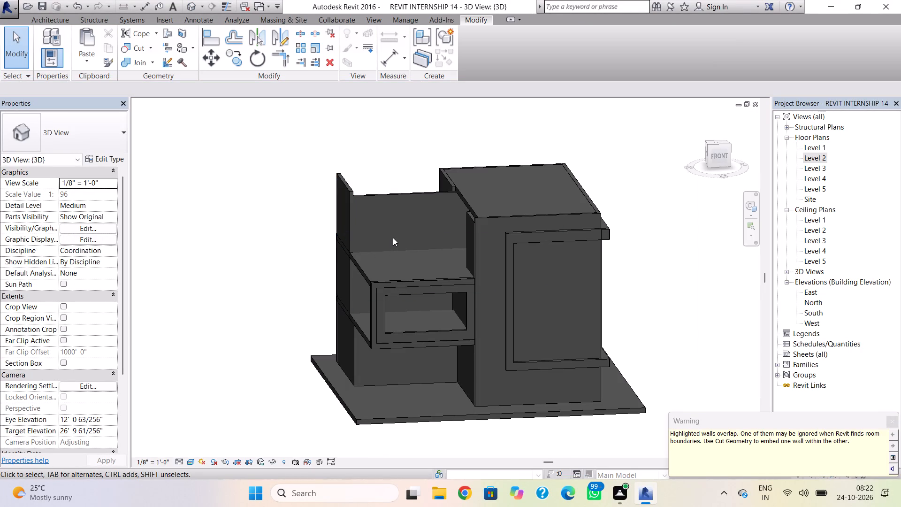
{"action": "right_click_drag", "start_coordinate": [393, 238], "coordinate": [351, 238], "text": "shift"}
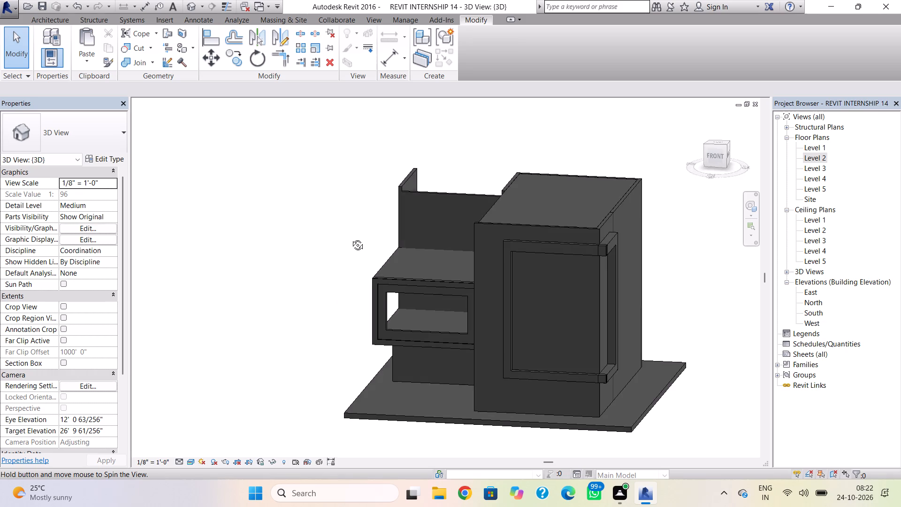
{"action": "right_click_drag", "start_coordinate": [351, 238], "coordinate": [381, 232], "text": "shift"}
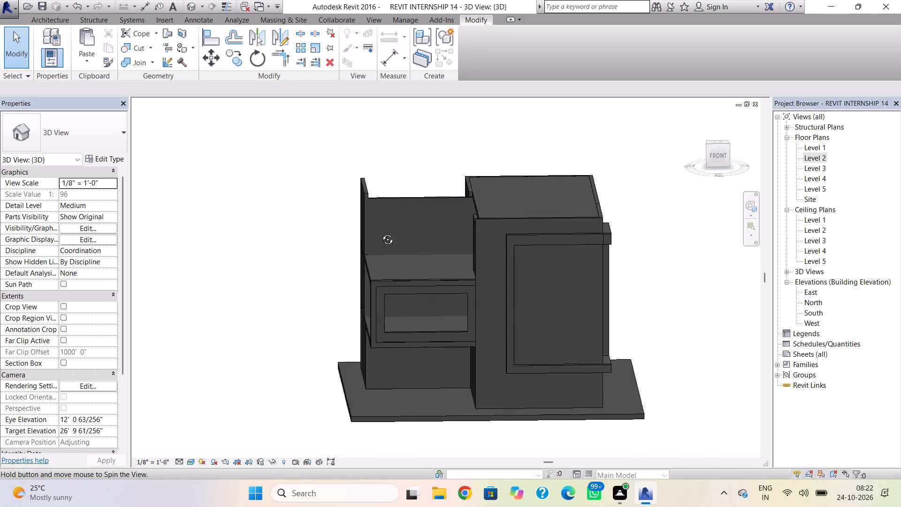
{"action": "right_click_drag", "start_coordinate": [381, 232], "coordinate": [563, 241], "text": "shift"}
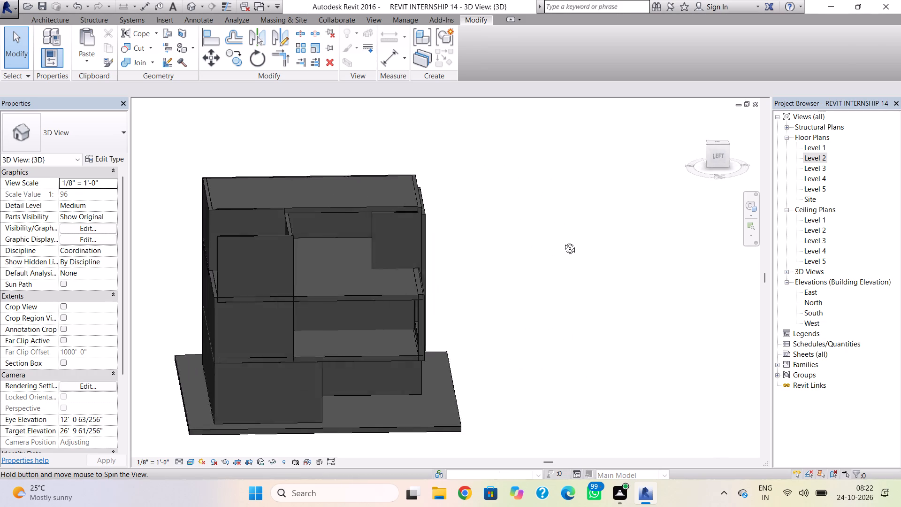
{"action": "right_click_drag", "start_coordinate": [563, 241], "coordinate": [626, 244], "text": "shift"}
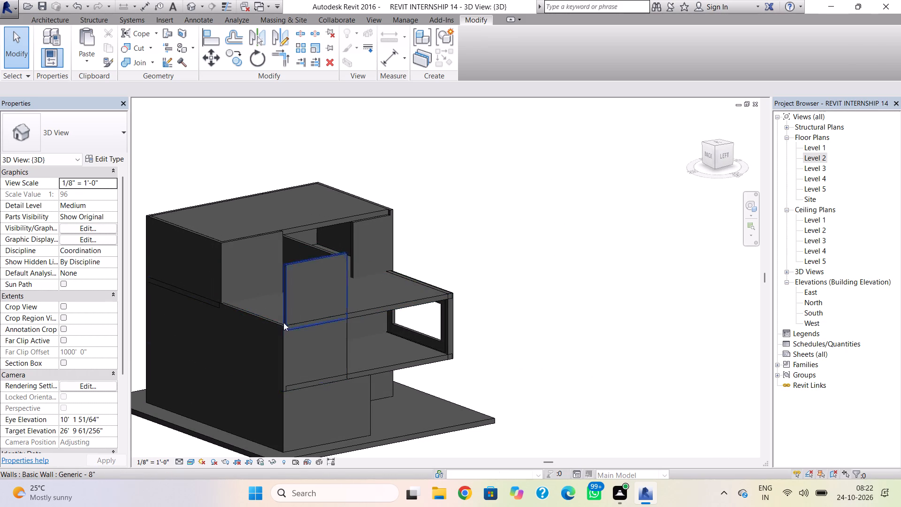
Select the Generic - 12" roof at Level 3 and open the Level 3 floor plan.
{"action": "left_click", "coordinate": [277, 323]}
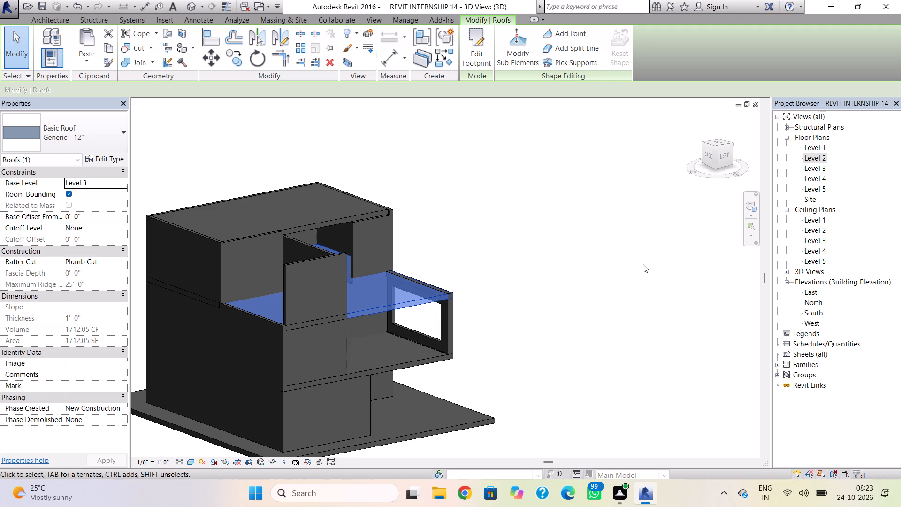
{"action": "double_click", "coordinate": [819, 167]}
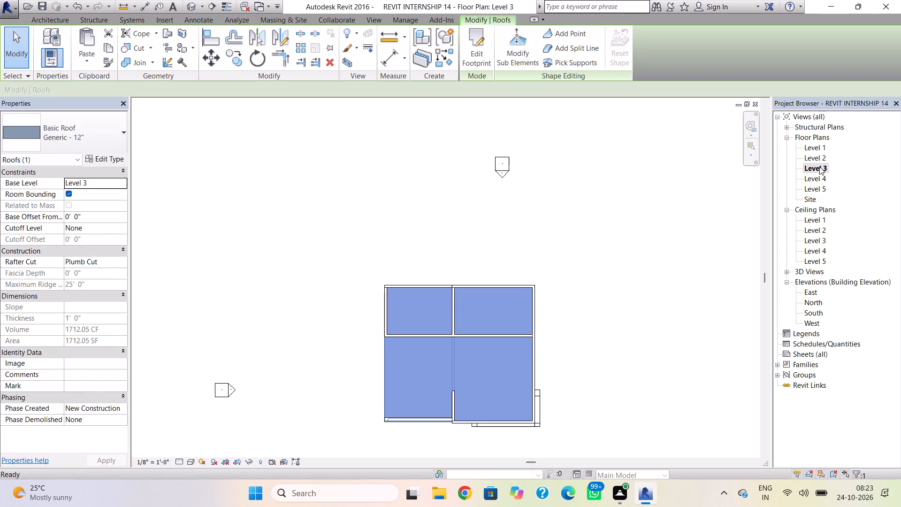
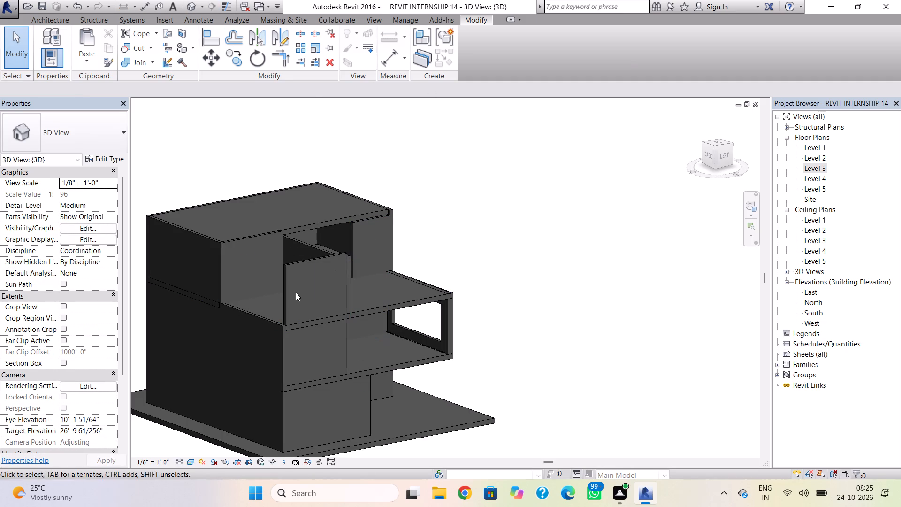
In the Level 3 floor plan, extend the Level 3 north wall west to the building's north-west corner, 43' 8" long overall.
{"action": "left_click", "coordinate": [267, 319]}
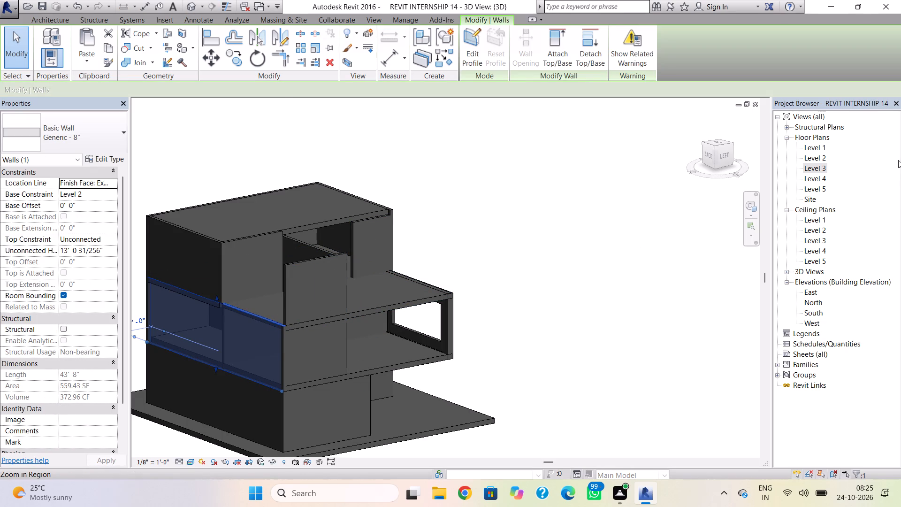
{"action": "double_click", "coordinate": [814, 170]}
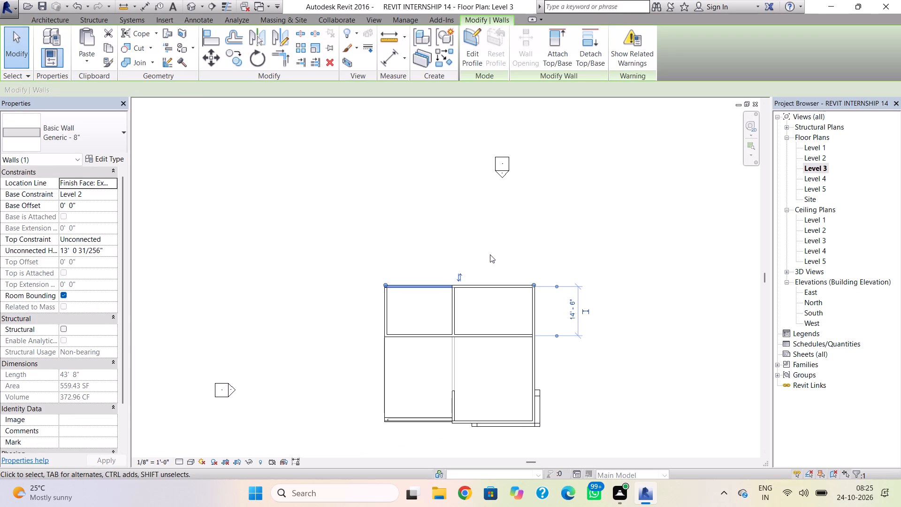
{"action": "key", "text": "Escape"}
{"action": "scroll", "coordinate": [436, 285], "scroll_direction": "up", "scroll_amount": 4}
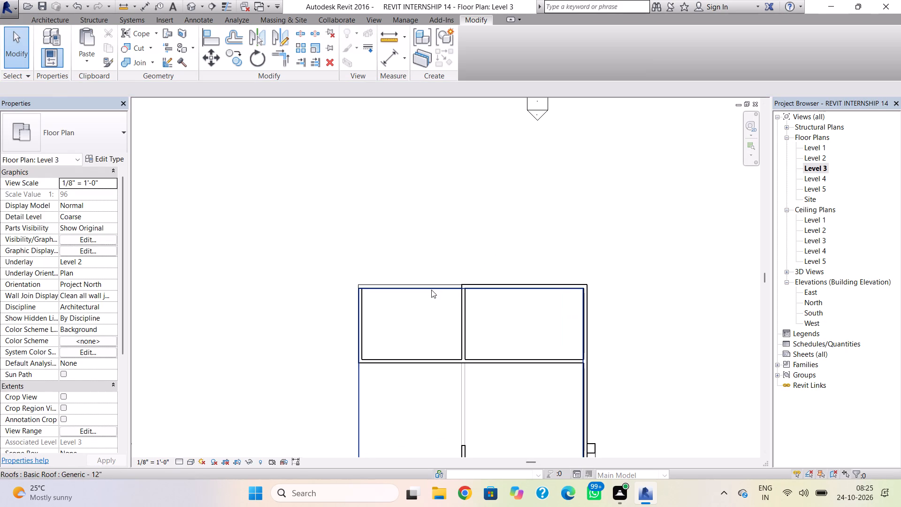
{"action": "left_click", "coordinate": [434, 281]}
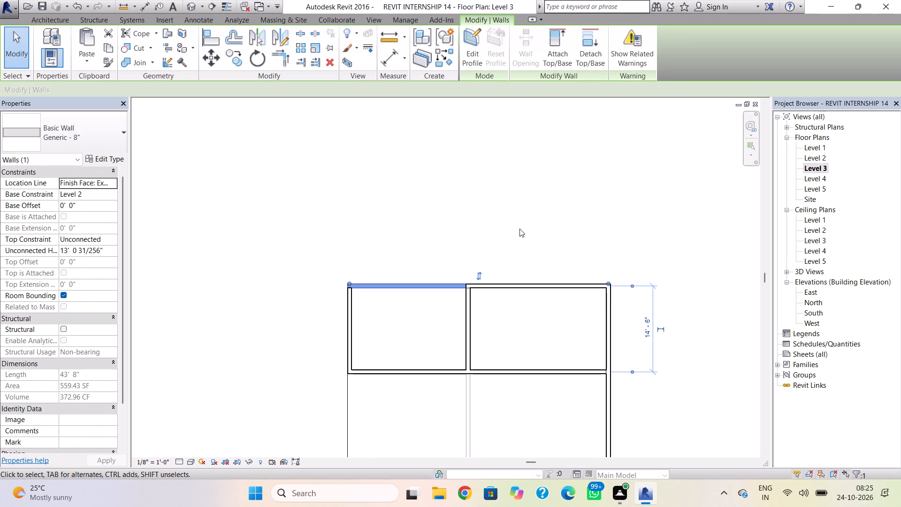
{"action": "key", "text": "Escape"}
{"action": "left_click", "coordinate": [476, 283]}
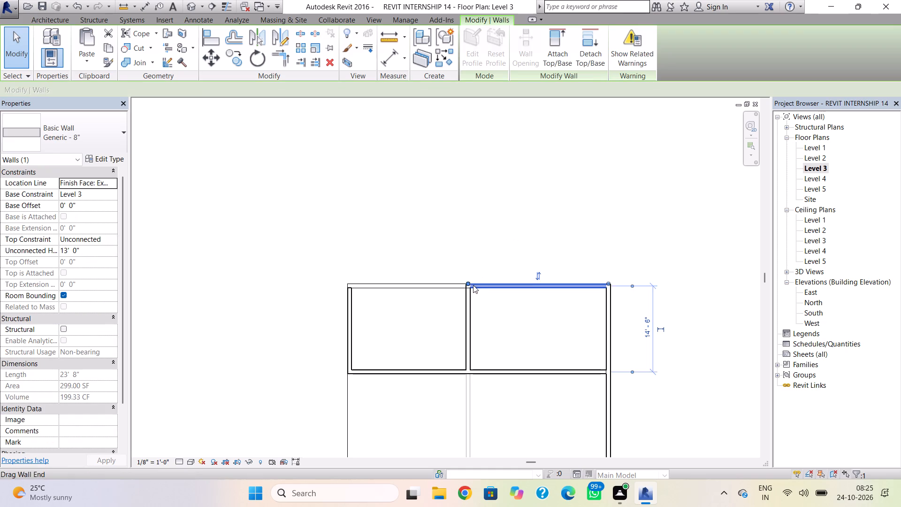
{"action": "scroll", "coordinate": [470, 292], "scroll_direction": "up", "scroll_amount": 3}
{"action": "left_click_drag", "start_coordinate": [464, 278], "coordinate": [354, 284]}
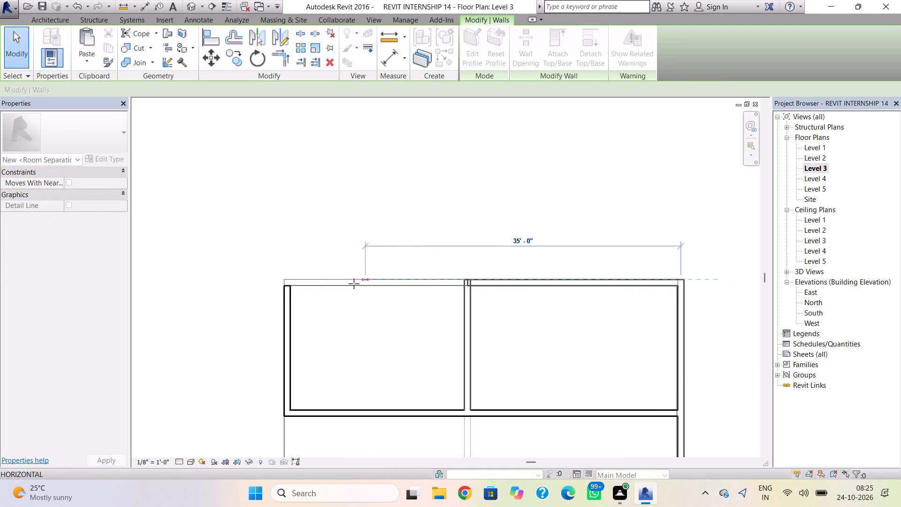
{"action": "left_click_drag", "start_coordinate": [354, 284], "coordinate": [285, 287]}
{"action": "scroll", "coordinate": [394, 206], "scroll_direction": "up", "scroll_amount": 4}
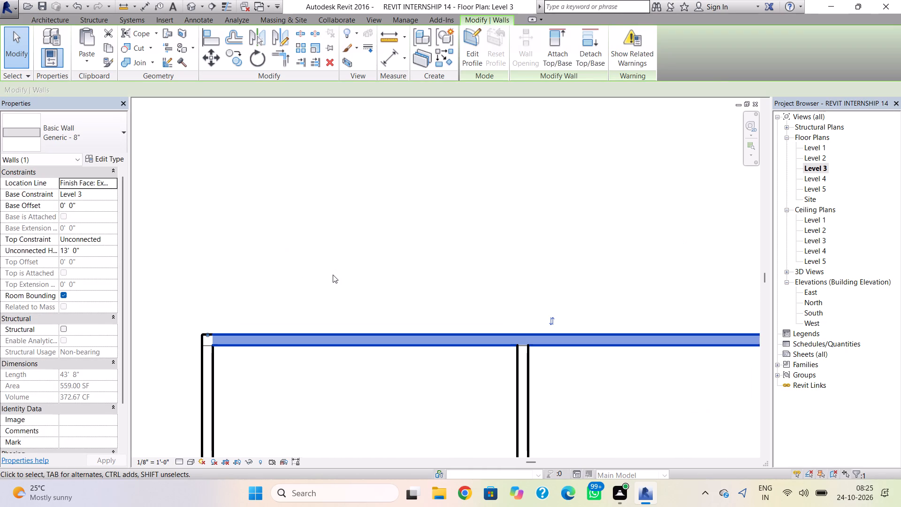
{"action": "middle_click_drag", "start_coordinate": [332, 276], "coordinate": [475, 222]}
{"action": "scroll", "coordinate": [351, 284], "scroll_direction": "up", "scroll_amount": 4}
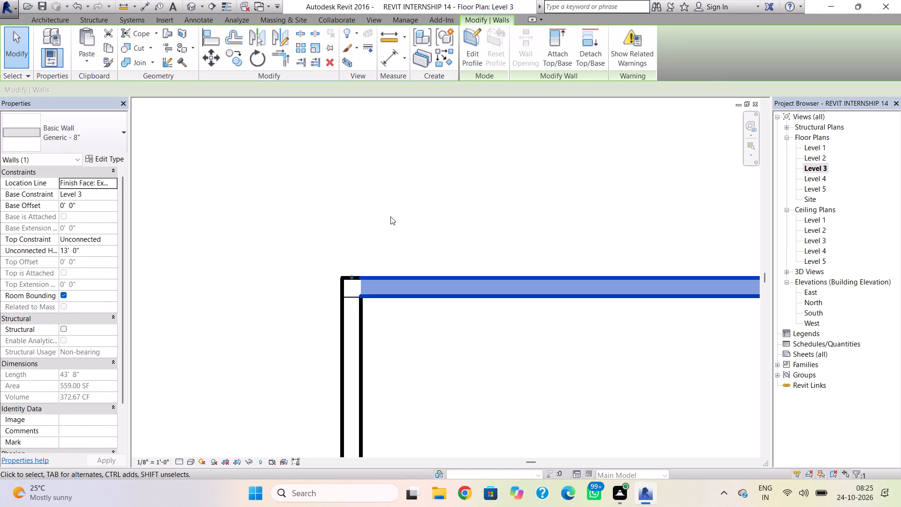
{"action": "left_click", "coordinate": [390, 216]}
Examine the extended Level 3 north wall and the upper storey in the 3D view from the back, left and front.
{"action": "left_click", "coordinate": [191, 5]}
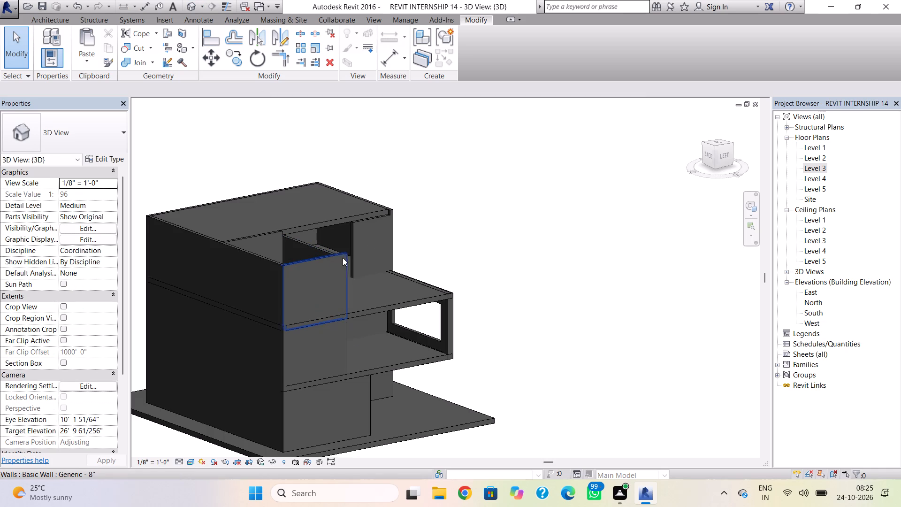
{"action": "right_click_drag", "start_coordinate": [366, 263], "coordinate": [312, 218], "text": "shift"}
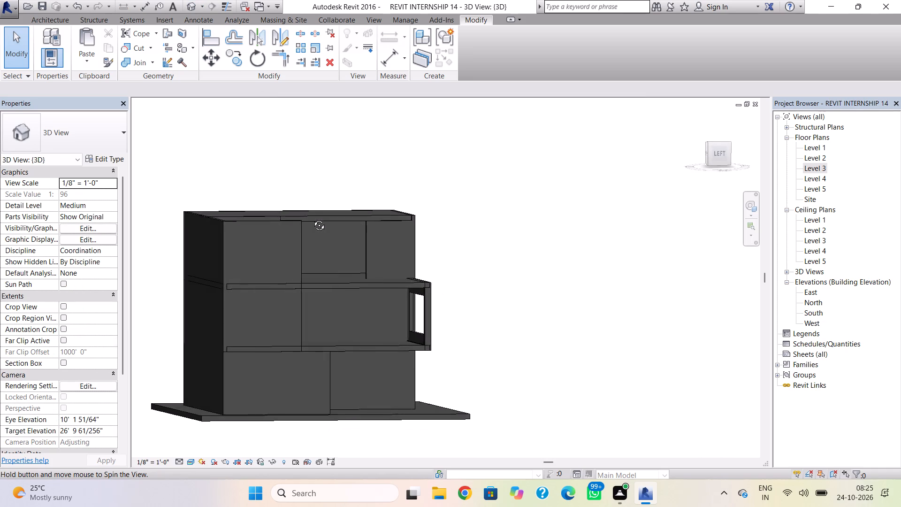
{"action": "right_click_drag", "start_coordinate": [312, 218], "coordinate": [309, 220], "text": "shift"}
{"action": "right_click_drag", "start_coordinate": [569, 229], "coordinate": [531, 242]}
{"action": "right_click_drag", "start_coordinate": [543, 238], "coordinate": [541, 239], "text": "shift"}
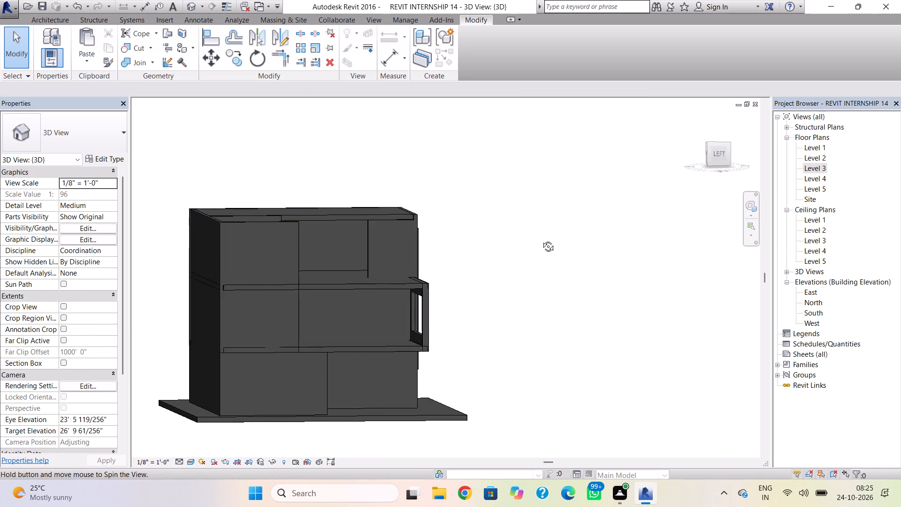
{"action": "right_click_drag", "start_coordinate": [541, 239], "coordinate": [527, 235], "text": "shift"}
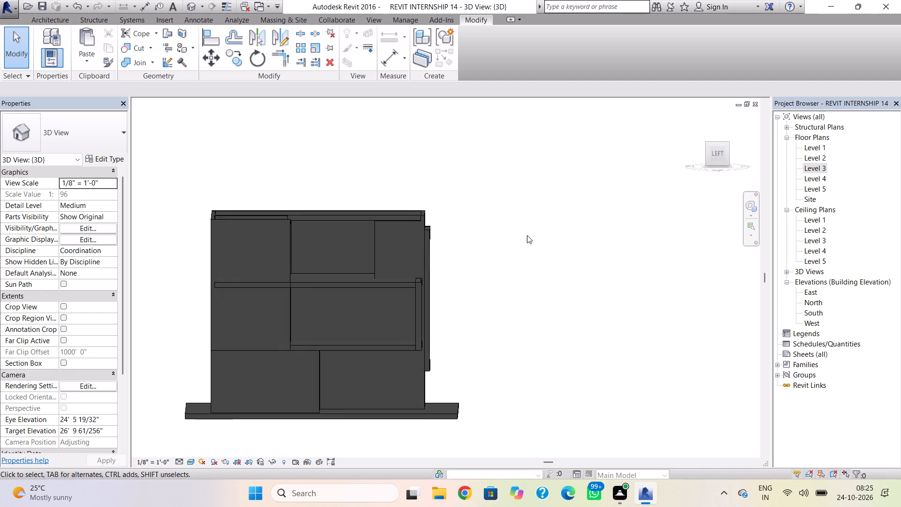
{"action": "middle_click_drag", "start_coordinate": [529, 235], "coordinate": [604, 256]}
{"action": "right_click_drag", "start_coordinate": [528, 265], "coordinate": [537, 259]}
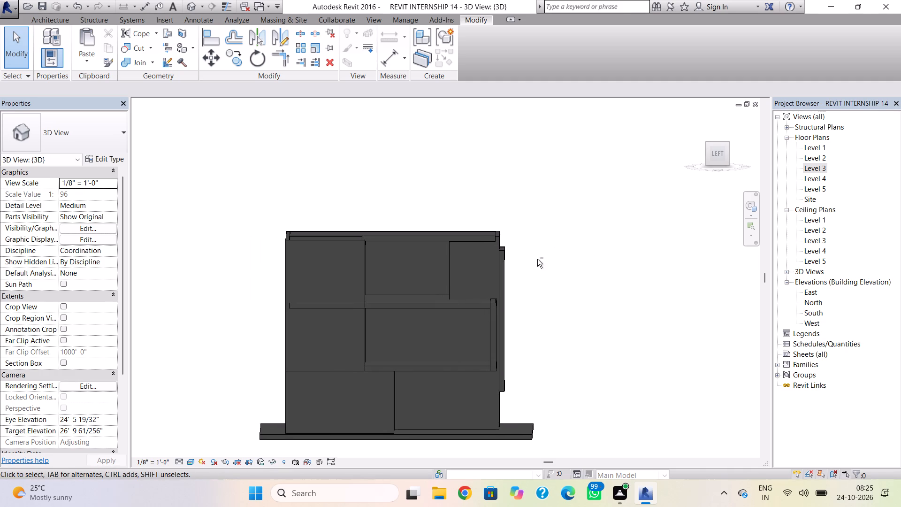
{"action": "right_click_drag", "start_coordinate": [537, 259], "coordinate": [535, 282]}
{"action": "right_click_drag", "start_coordinate": [543, 269], "coordinate": [523, 279], "text": "shift"}
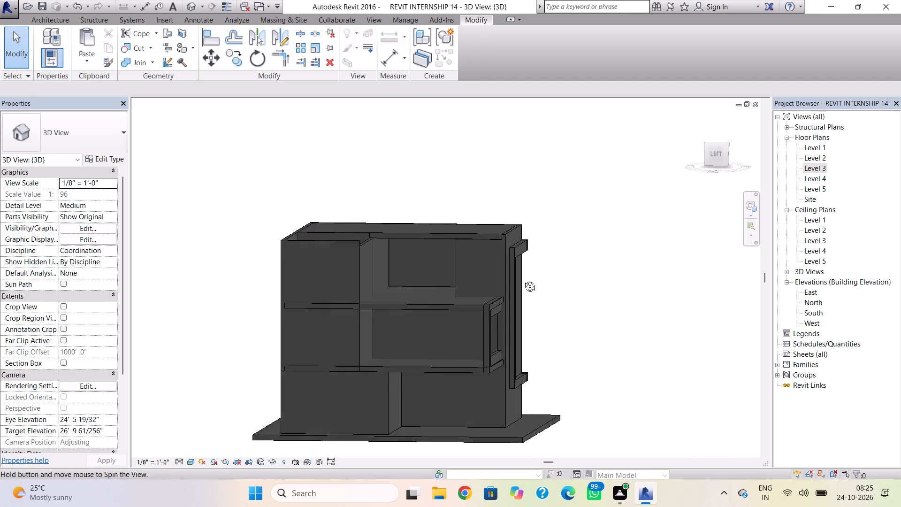
{"action": "right_click_drag", "start_coordinate": [523, 279], "coordinate": [487, 292], "text": "shift"}
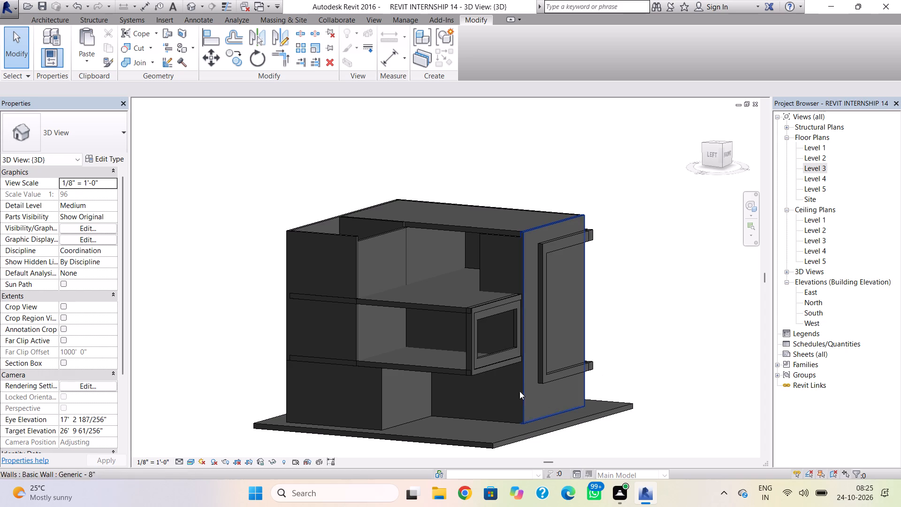
Open the Level 4 floor plan.
{"action": "double_click", "coordinate": [818, 178]}
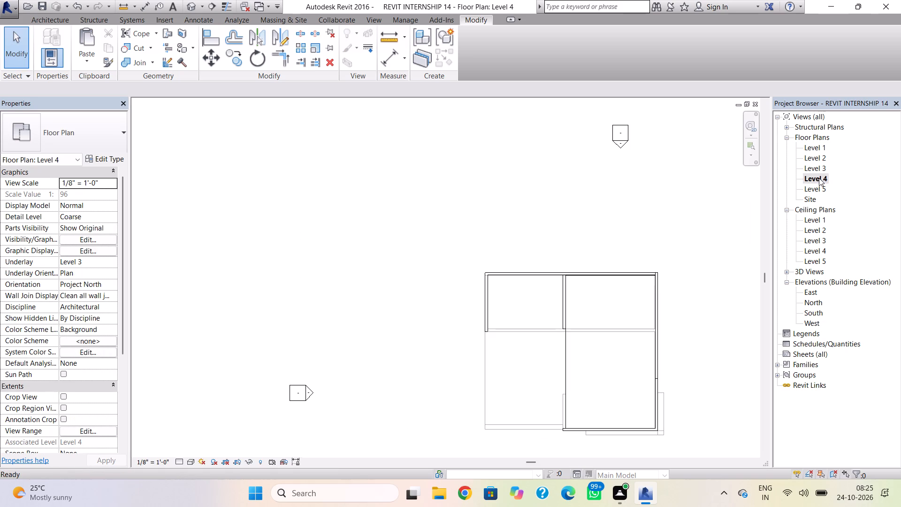
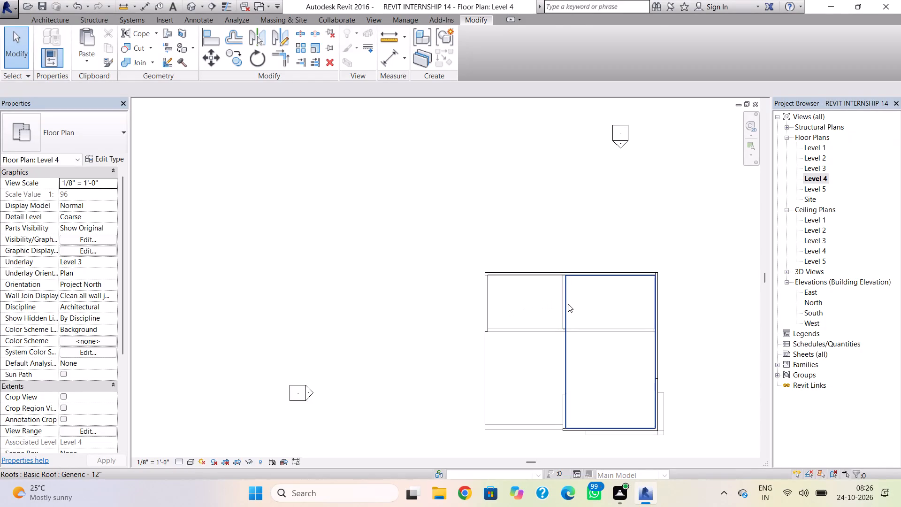
Edit the Level 4 roof's footprint and move its west boundary line west from the interior wall to the building's west wall.
{"action": "left_click", "coordinate": [568, 304]}
{"action": "double_click", "coordinate": [566, 324]}
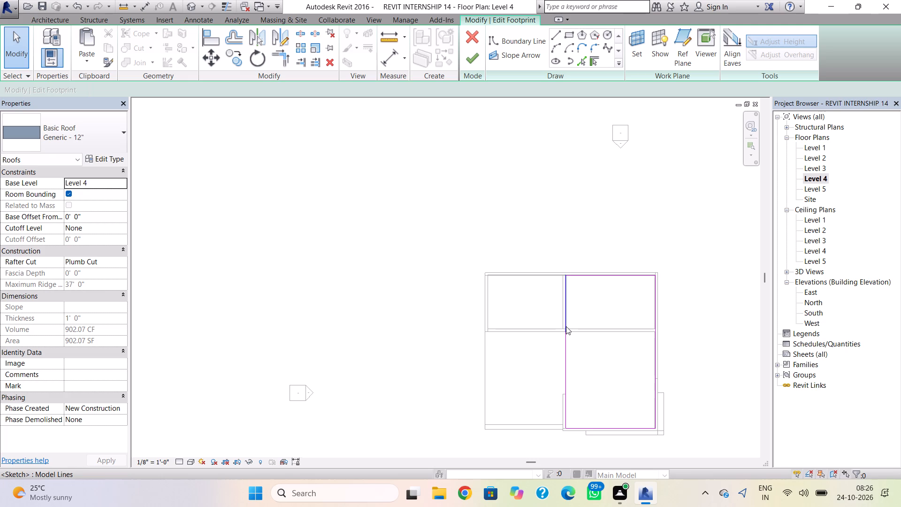
{"action": "left_click", "coordinate": [566, 326]}
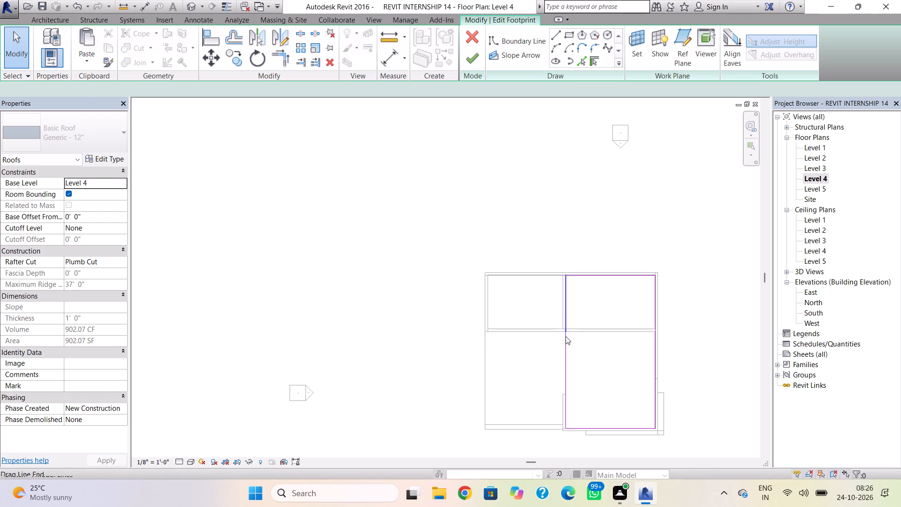
{"action": "key", "text": "Left"}
{"action": "key", "text": "Left"}
{"action": "key", "text": "Left"}
{"action": "key", "text": "Left"}
{"action": "key", "text": "Left"}
{"action": "key", "text": "Left"}
{"action": "key", "text": "Left"}
{"action": "key", "text": "Left"}
{"action": "key", "text": "Left"}
{"action": "key", "text": "Left"}
{"action": "key", "text": "Left"}
{"action": "key", "text": "Left"}
{"action": "key", "text": "Left"}
{"action": "key", "text": "Left"}
{"action": "key", "text": "Left"}
{"action": "key", "text": "Left"}
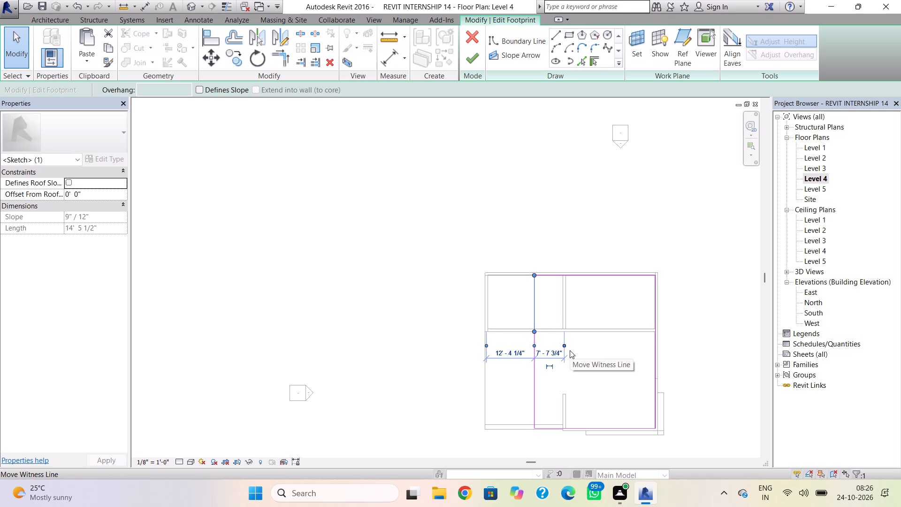
{"action": "key", "text": "Left"}
{"action": "key", "text": "Left"}
{"action": "key", "text": "Left"}
{"action": "key", "text": "Left"}
{"action": "key", "text": "Left"}
{"action": "key", "text": "Left"}
{"action": "key", "text": "Left"}
{"action": "key", "text": "Left"}
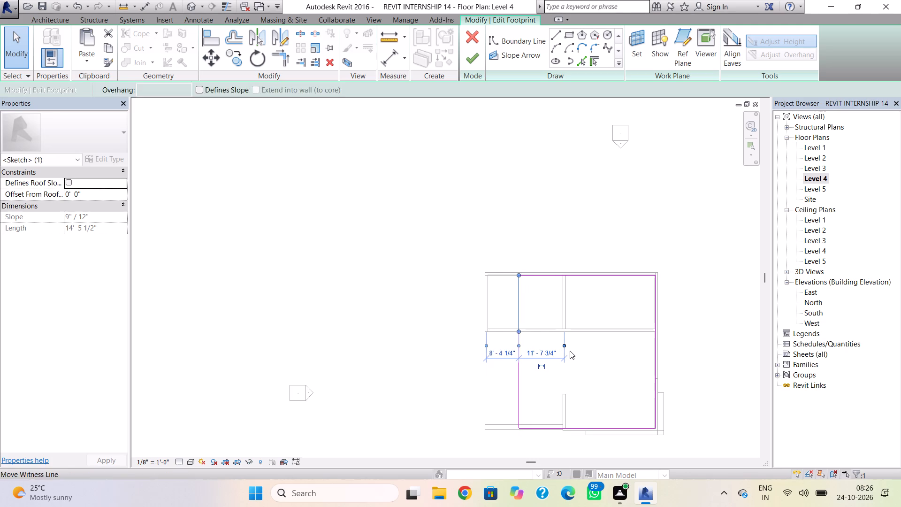
{"action": "key", "text": "Left"}
{"action": "key", "text": "Left"}
{"action": "key", "text": "Left"}
{"action": "key", "text": "Left"}
{"action": "key", "text": "Left"}
{"action": "key", "text": "Left"}
{"action": "key", "text": "Left"}
{"action": "key", "text": "Left"}
{"action": "key", "text": "Left"}
{"action": "key", "text": "Left"}
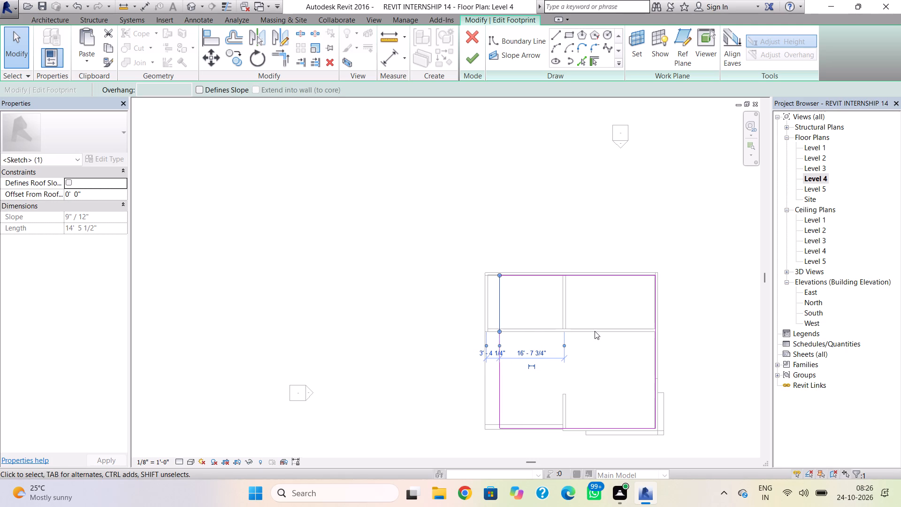
{"action": "key", "text": "Left"}
{"action": "key", "text": "Left"}
{"action": "key", "text": "Left"}
{"action": "key", "text": "Left"}
{"action": "key", "text": "Left"}
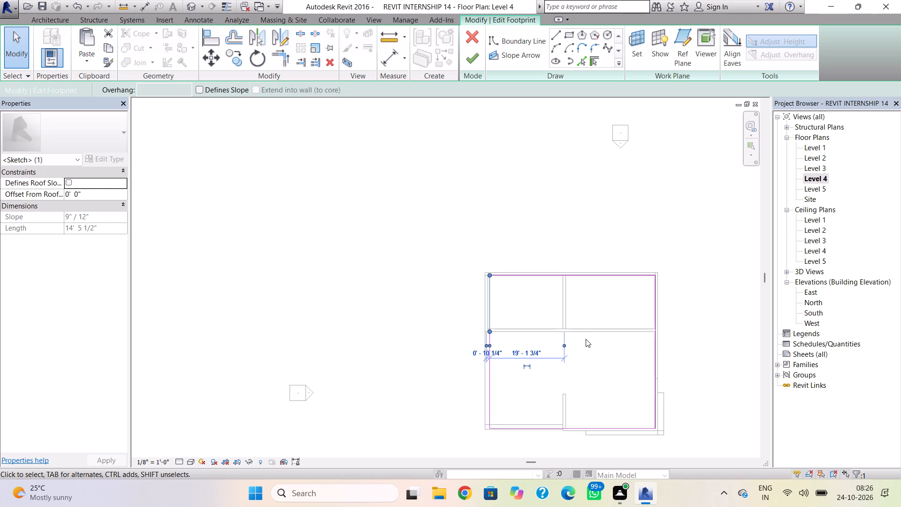
{"action": "key", "text": "Left"}
{"action": "key", "text": "Left"}
{"action": "left_click", "coordinate": [507, 210]}
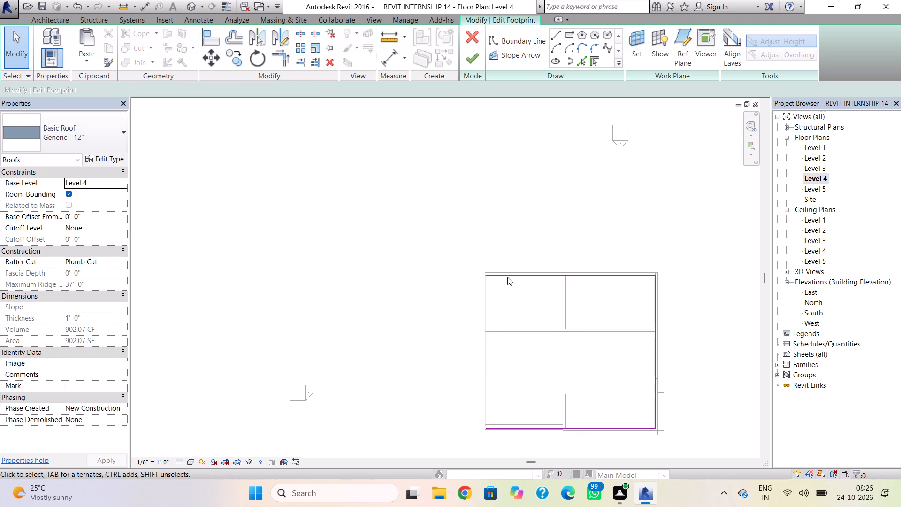
Fine-adjust the roof footprint's west boundary along the west wall's outer face and finish the footprint edit.
{"action": "left_click", "coordinate": [486, 355]}
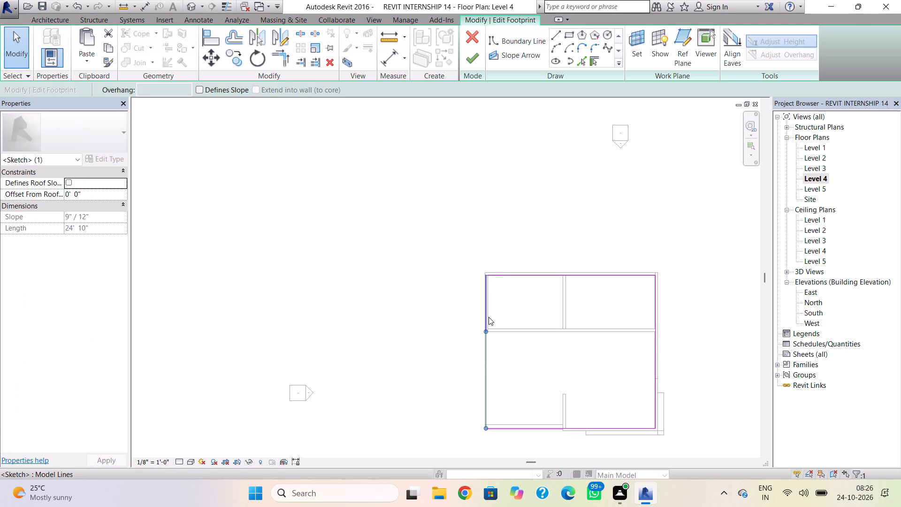
{"action": "left_click", "coordinate": [489, 317]}
{"action": "key", "text": "Escape"}
{"action": "scroll", "coordinate": [494, 349], "scroll_direction": "up", "scroll_amount": 7}
{"action": "left_click", "coordinate": [474, 327]}
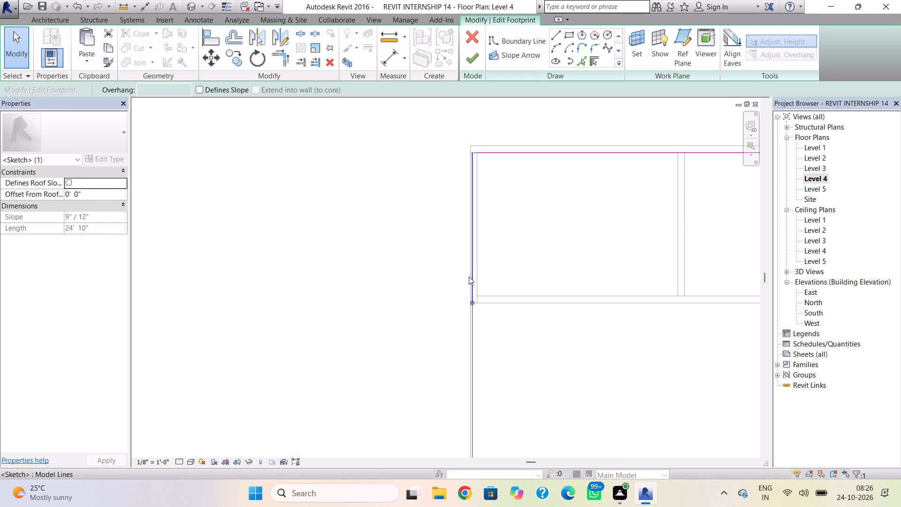
{"action": "key", "text": "Left"}
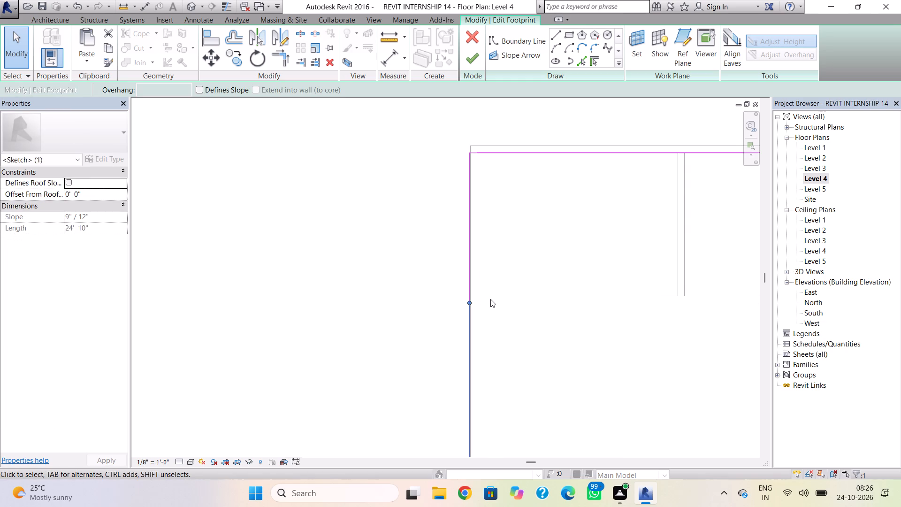
{"action": "scroll", "coordinate": [473, 269], "scroll_direction": "up", "scroll_amount": 12}
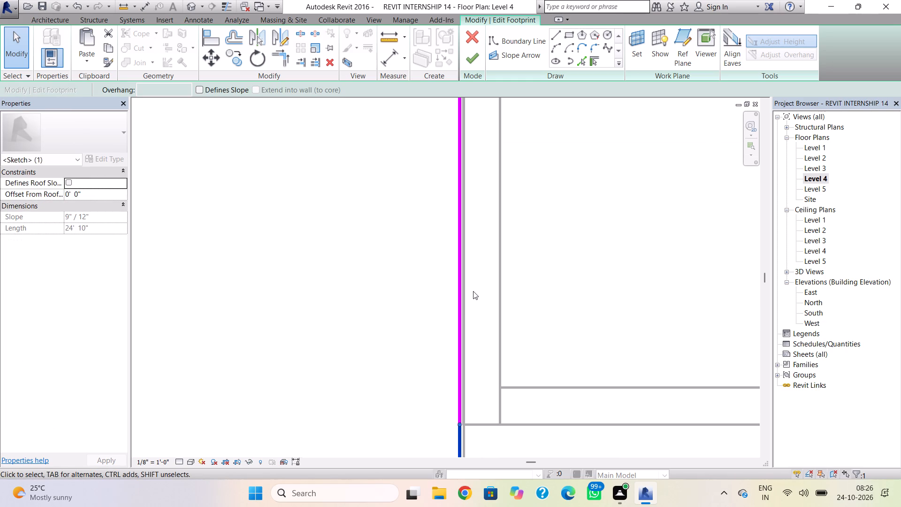
{"action": "key", "text": "Right"}
{"action": "scroll", "coordinate": [494, 279], "scroll_direction": "up", "scroll_amount": 3}
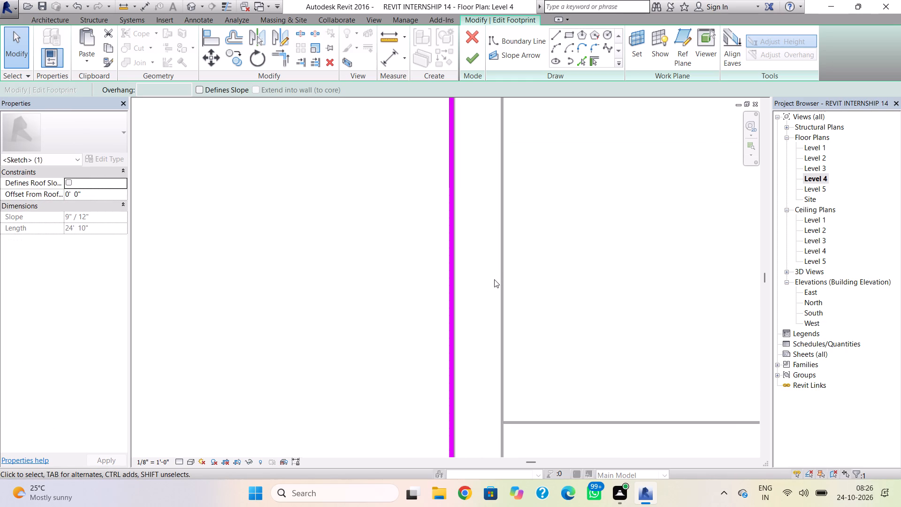
{"action": "key", "text": "Right"}
{"action": "left_click", "coordinate": [470, 63]}
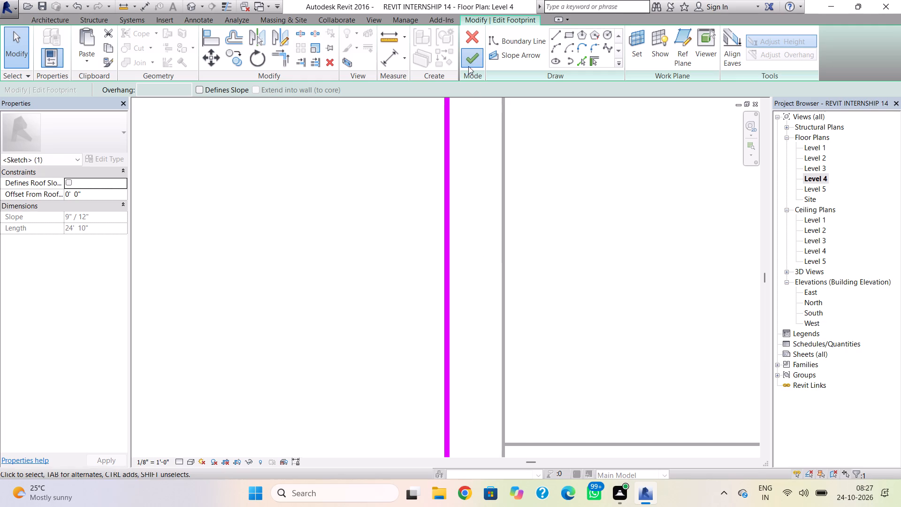
{"action": "left_click", "coordinate": [486, 252]}
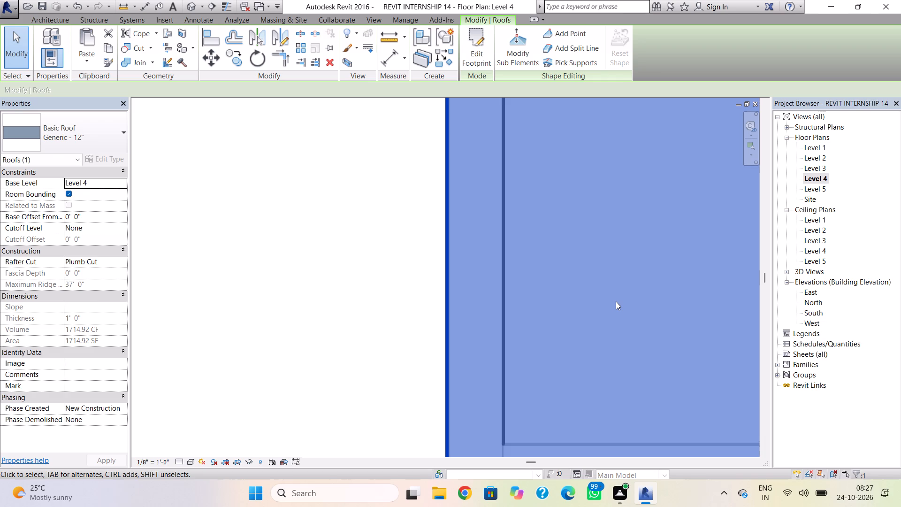
{"action": "key", "text": "Escape"}
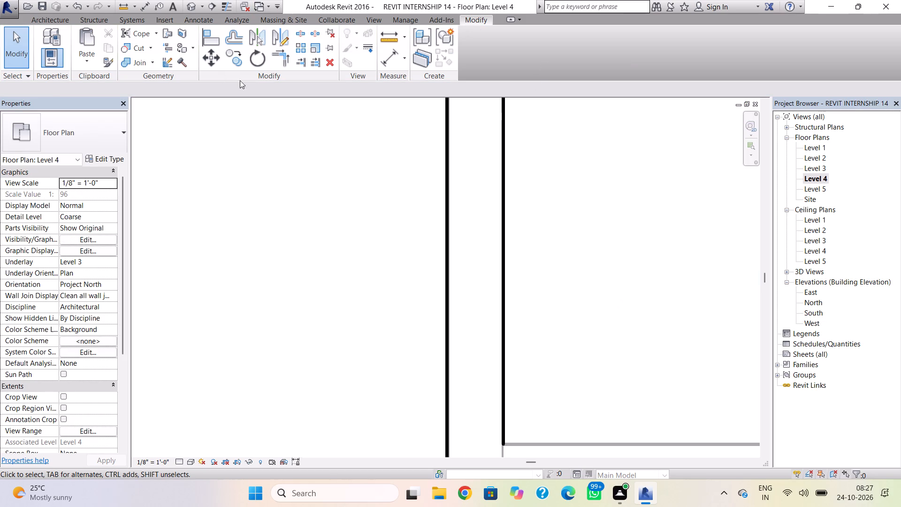
Examine the widened Level 4 roof and the front facade in the 3D view.
{"action": "left_click", "coordinate": [189, 6]}
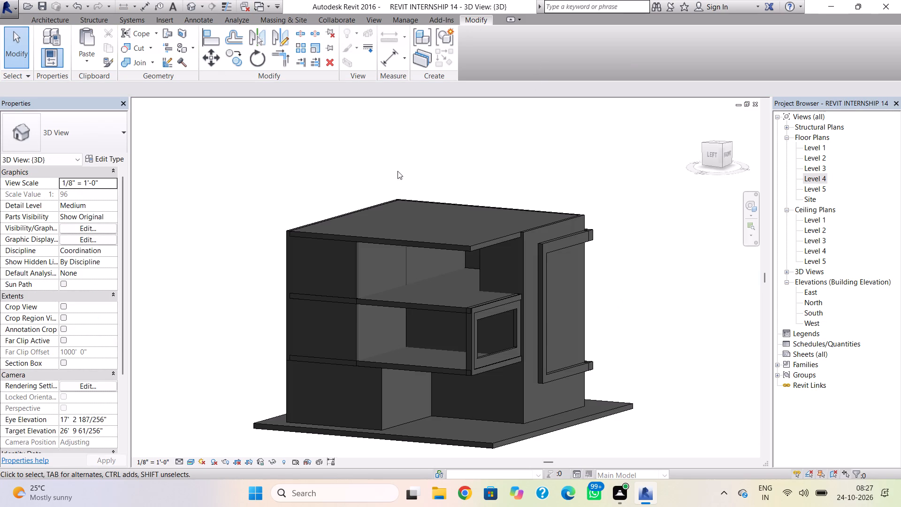
{"action": "right_click_drag", "start_coordinate": [457, 252], "coordinate": [312, 251], "text": "shift"}
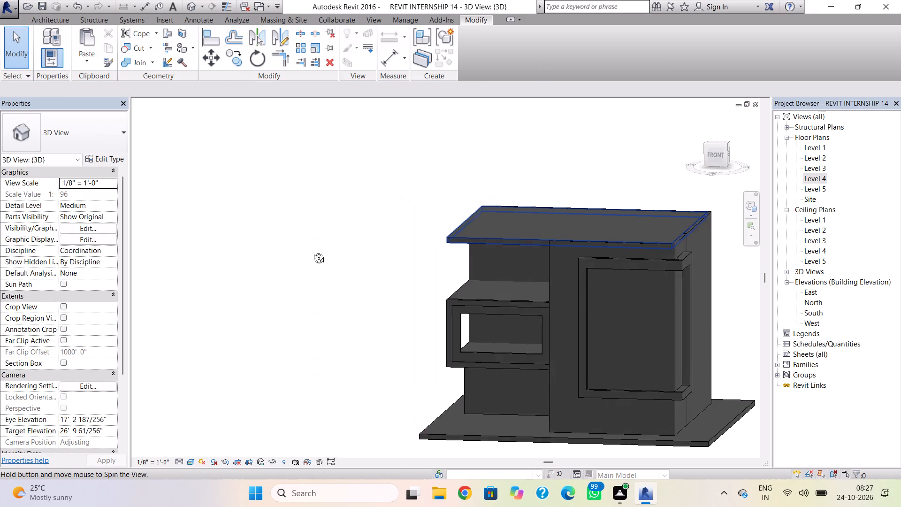
{"action": "right_click_drag", "start_coordinate": [312, 251], "coordinate": [302, 251], "text": "shift"}
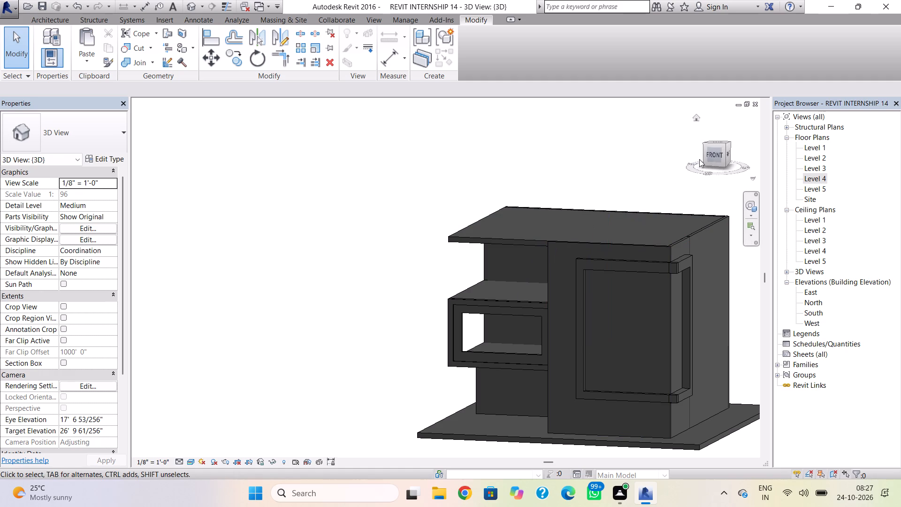
{"action": "left_click", "coordinate": [711, 155]}
{"action": "double_click", "coordinate": [711, 156]}
{"action": "right_click_drag", "start_coordinate": [488, 209], "coordinate": [499, 209], "text": "shift"}
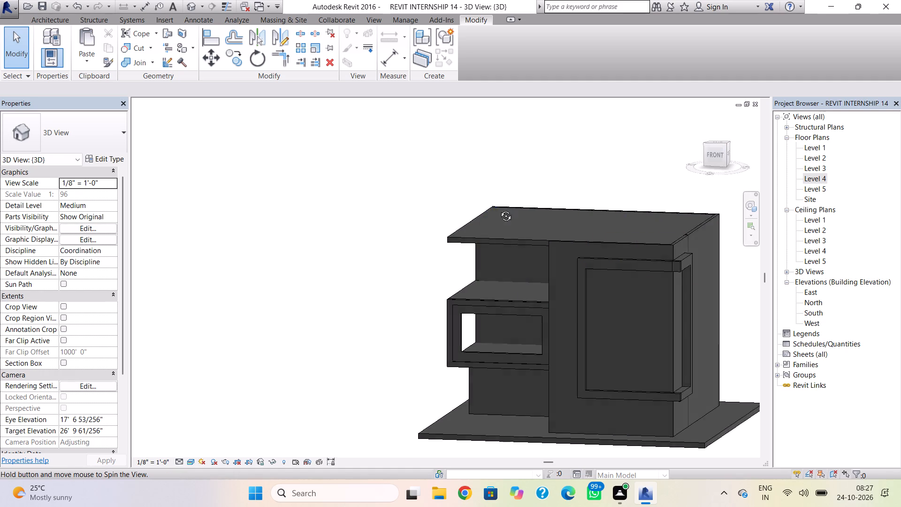
{"action": "right_click_drag", "start_coordinate": [499, 209], "coordinate": [522, 173], "text": "shift"}
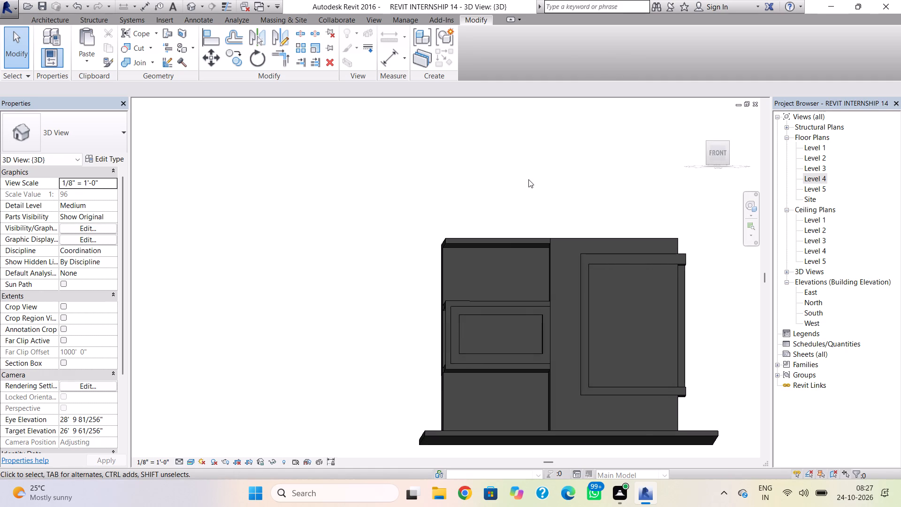
{"action": "right_click_drag", "start_coordinate": [494, 215], "coordinate": [499, 204], "text": "shift"}
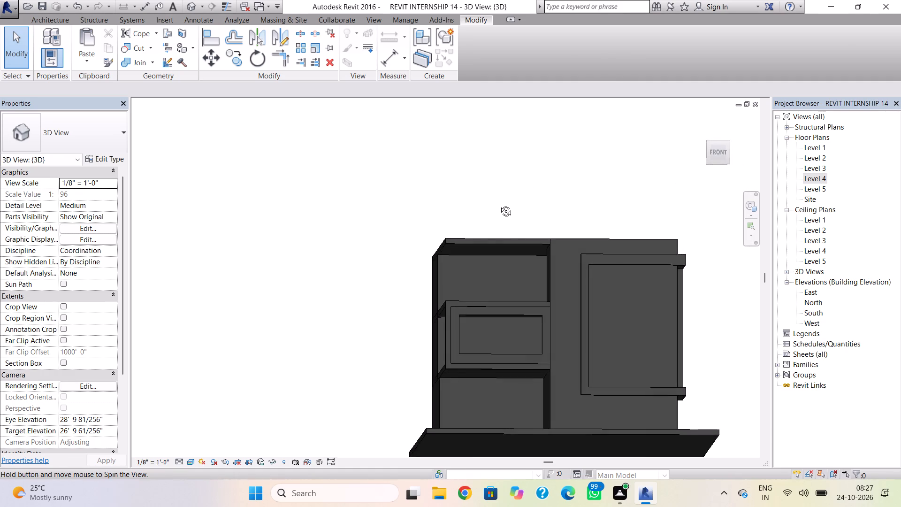
{"action": "right_click_drag", "start_coordinate": [499, 204], "coordinate": [492, 223], "text": "shift"}
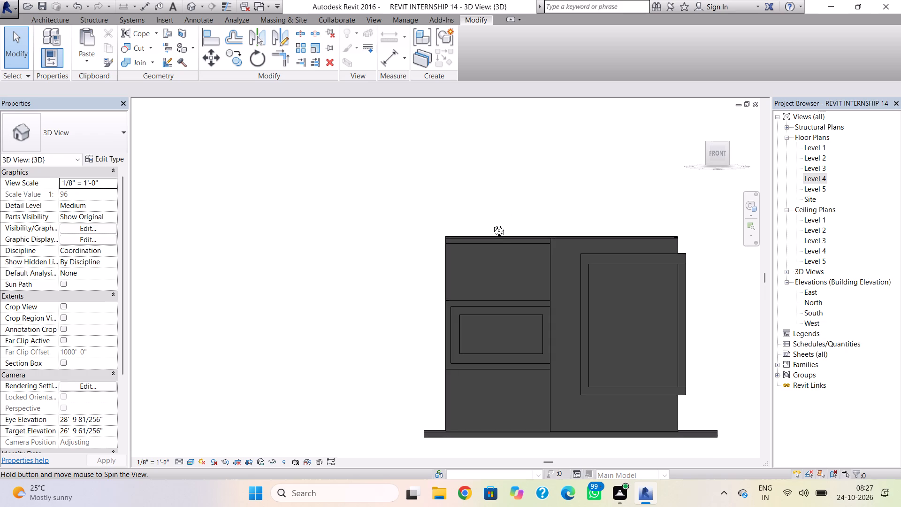
{"action": "right_click_drag", "start_coordinate": [492, 223], "coordinate": [493, 222], "text": "shift"}
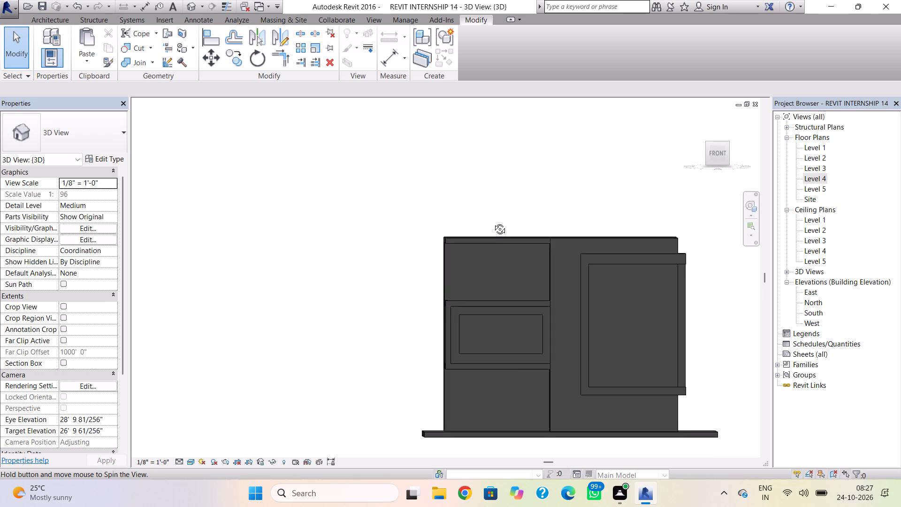
{"action": "right_click_drag", "start_coordinate": [493, 222], "coordinate": [492, 221], "text": "shift"}
{"action": "scroll", "coordinate": [502, 392], "scroll_direction": "up", "scroll_amount": 3}
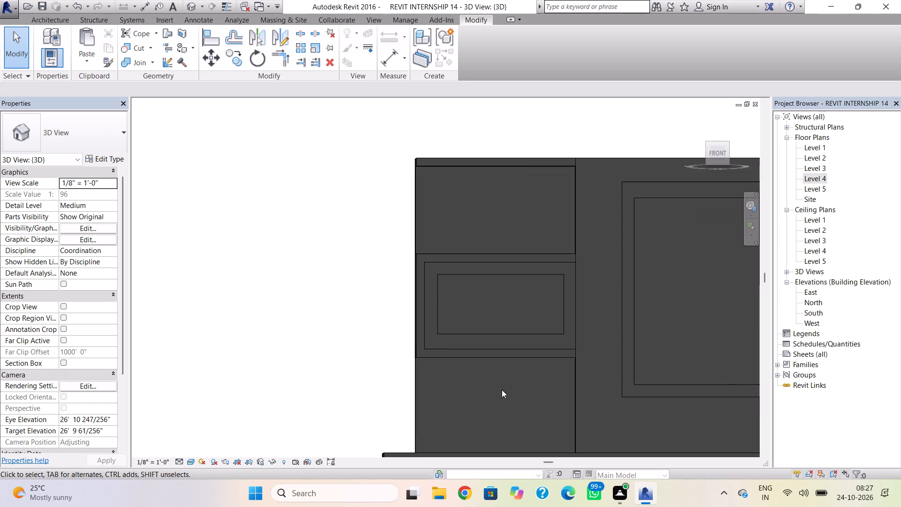
{"action": "middle_click_drag", "start_coordinate": [502, 389], "coordinate": [477, 310]}
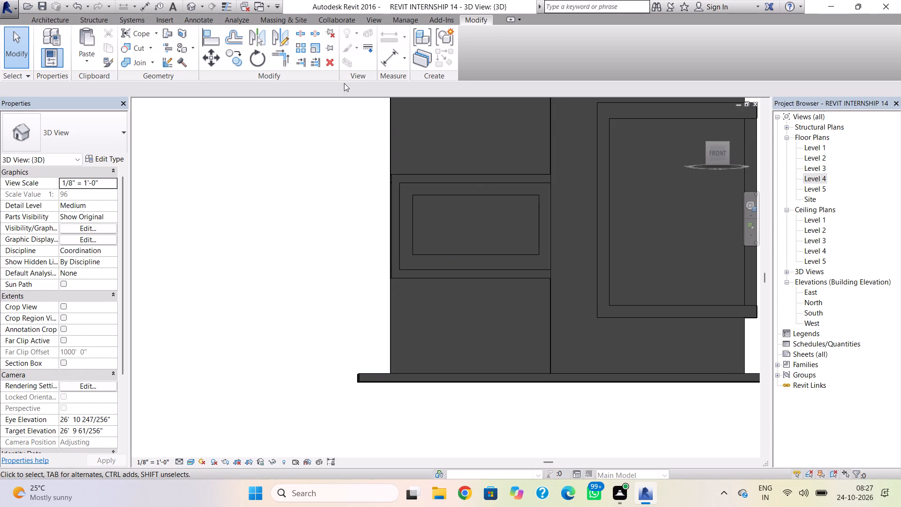
{"action": "right_click", "coordinate": [347, 331], "text": "shift"}
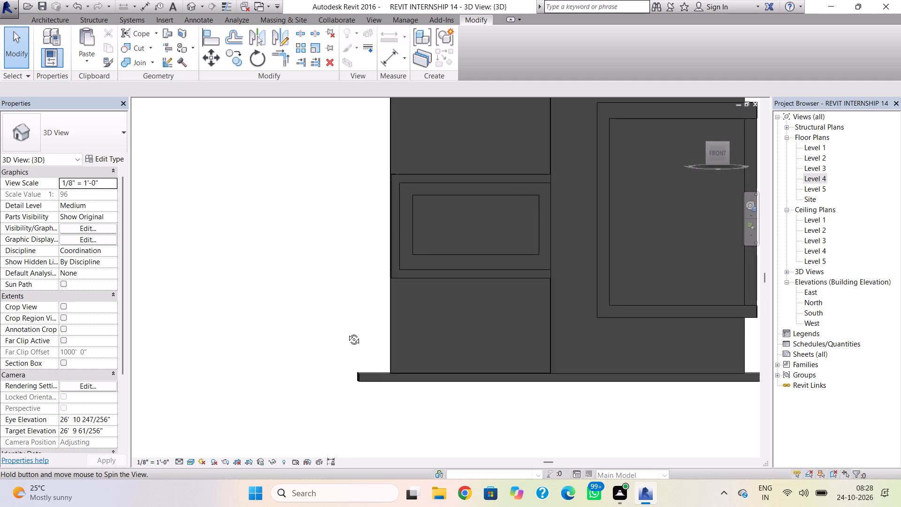
{"action": "scroll", "coordinate": [342, 339], "scroll_direction": "down", "scroll_amount": 1}
{"action": "middle_click_drag", "start_coordinate": [342, 340], "coordinate": [316, 390]}
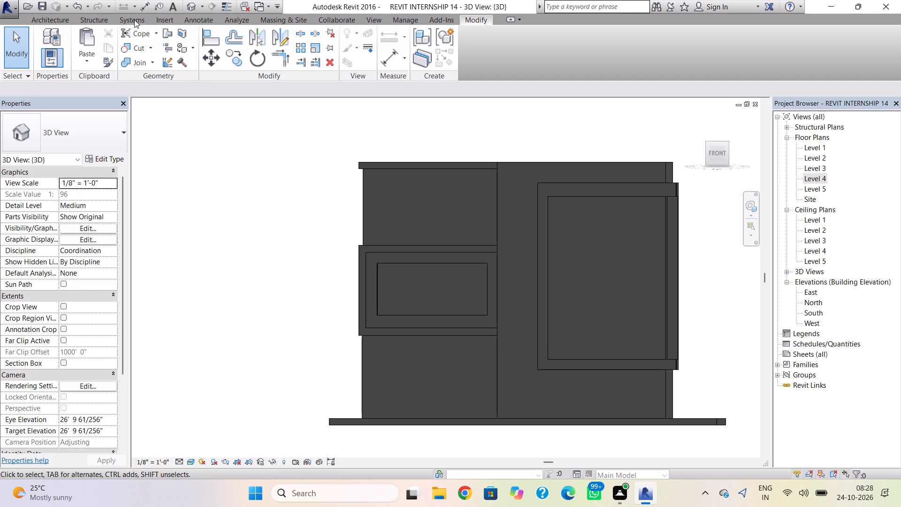
Start an in-place model in the Walls category, keeping the suggested name.
{"action": "left_click", "coordinate": [64, 16]}
{"action": "left_click", "coordinate": [134, 59]}
{"action": "left_click", "coordinate": [167, 101]}
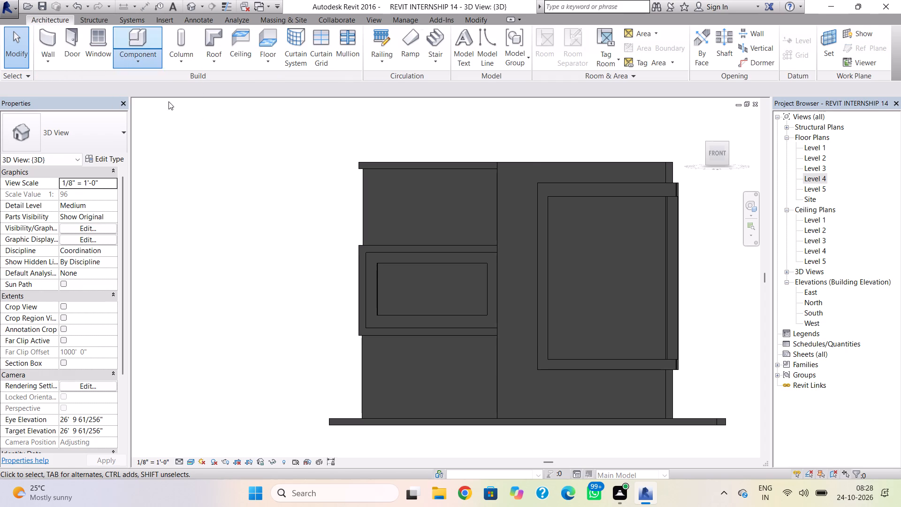
{"action": "scroll", "coordinate": [408, 218], "scroll_direction": "down", "scroll_amount": 19}
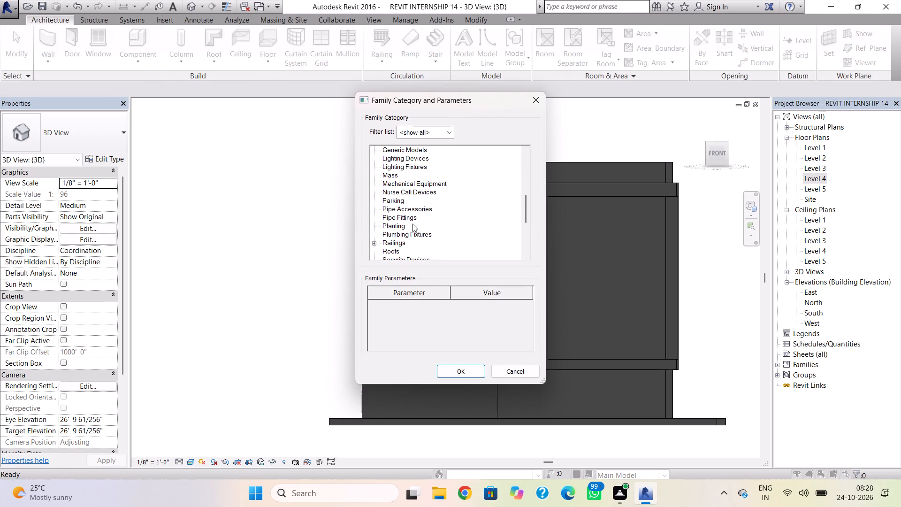
{"action": "scroll", "coordinate": [412, 224], "scroll_direction": "down", "scroll_amount": 13}
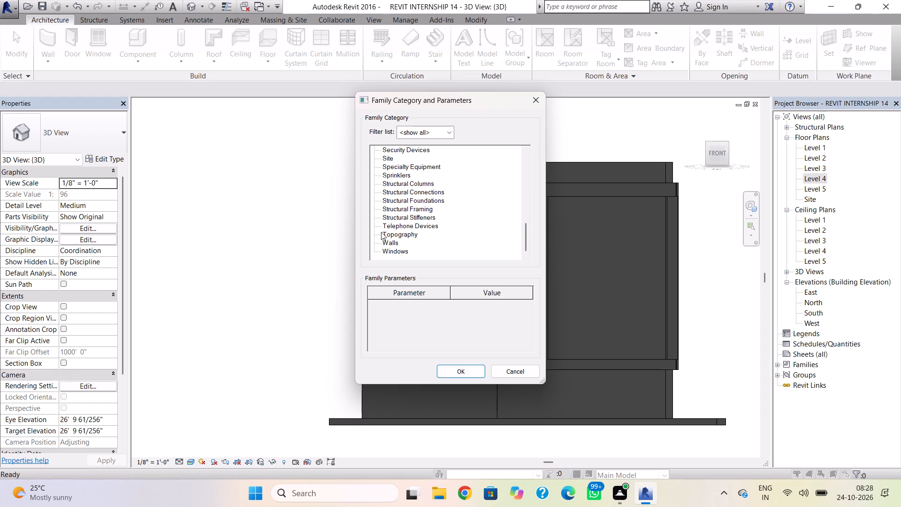
{"action": "left_click", "coordinate": [389, 241]}
{"action": "left_click", "coordinate": [458, 368]}
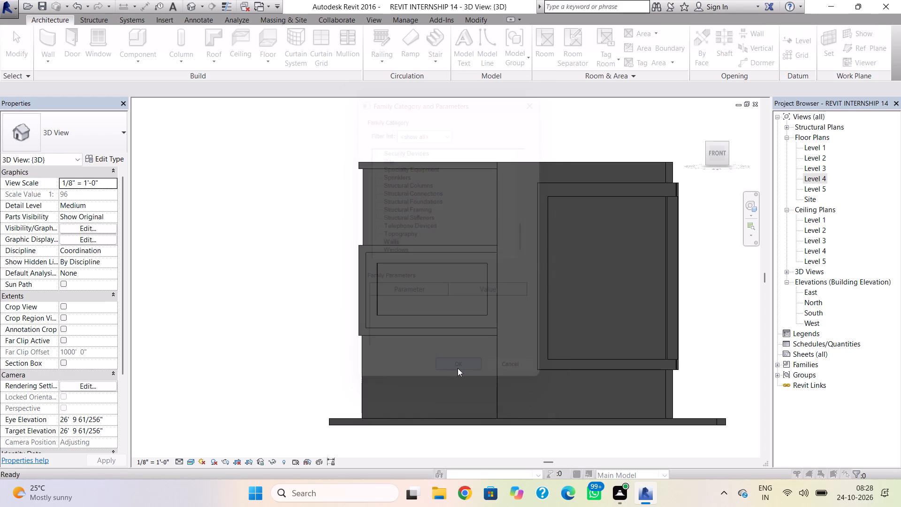
{"action": "left_click", "coordinate": [458, 266]}
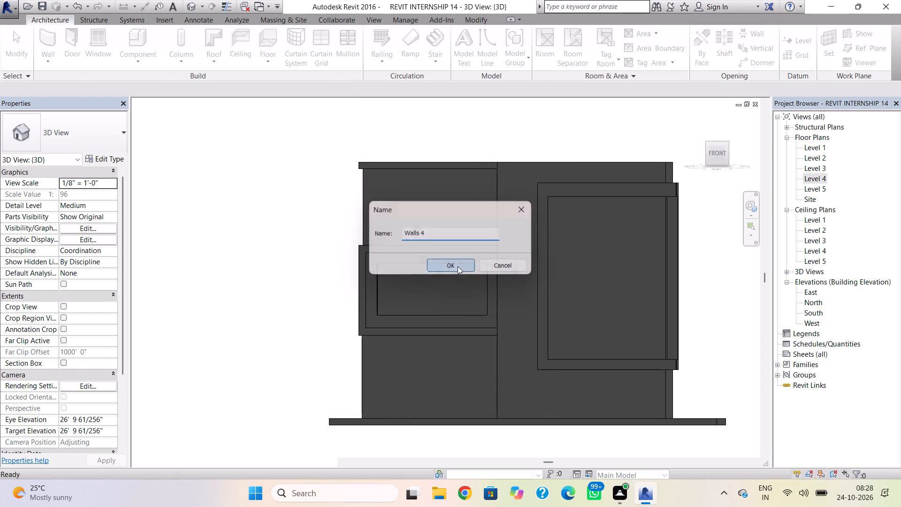
Set the work plane for the in-place wall by picking the front face of the Level 4 roof edge.
{"action": "left_click", "coordinate": [696, 33]}
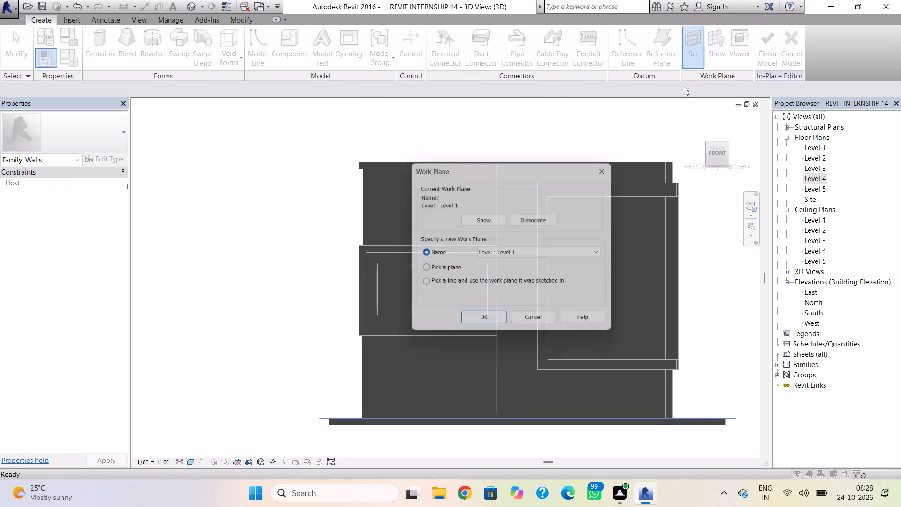
{"action": "left_click", "coordinate": [422, 269]}
{"action": "left_click", "coordinate": [484, 319]}
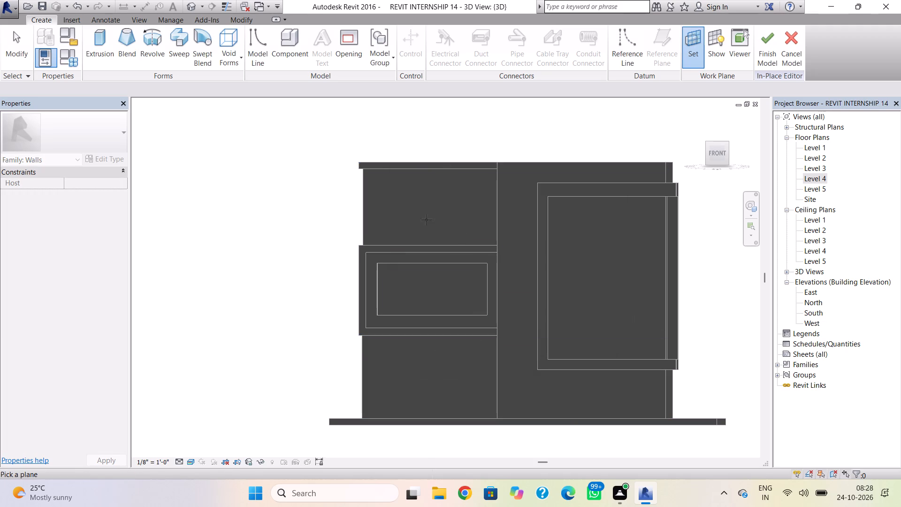
{"action": "right_click_drag", "start_coordinate": [424, 222], "coordinate": [496, 298], "text": "shift"}
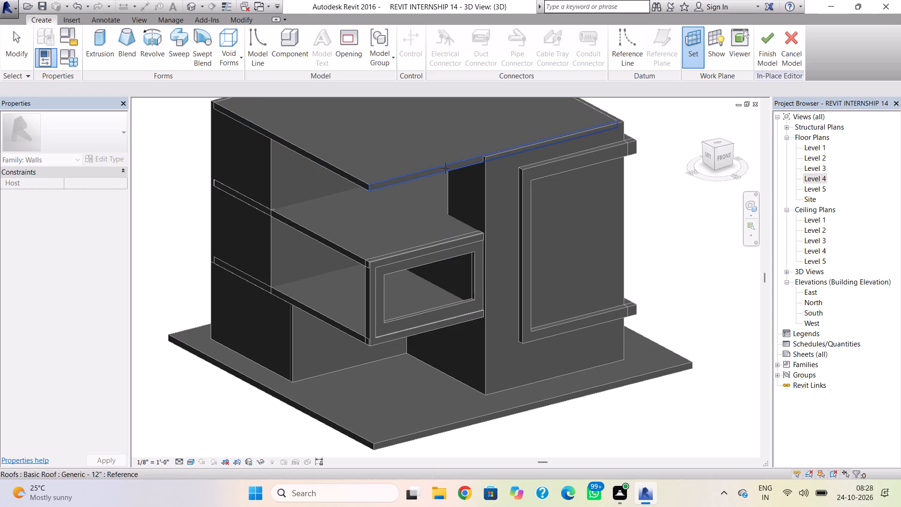
{"action": "left_click", "coordinate": [445, 168]}
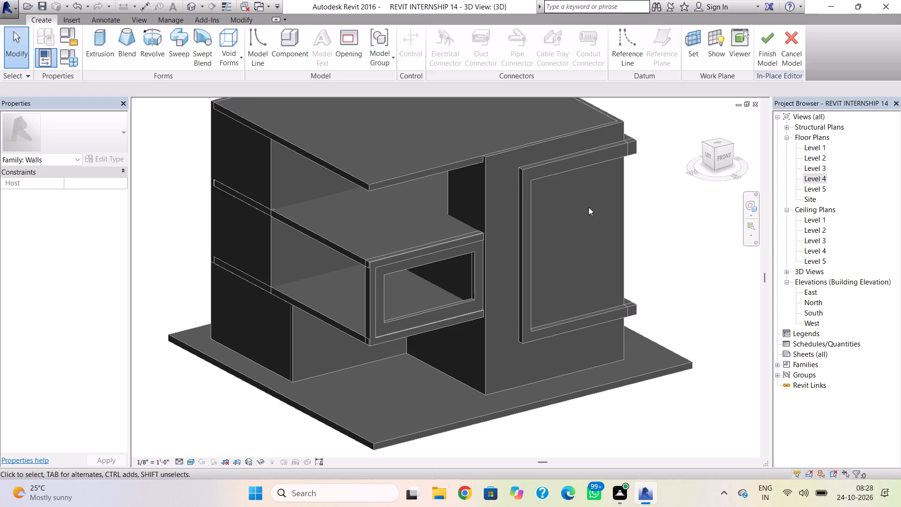
Start an extrusion and sketch a rectangle about 7'-5" wide from above the roof to the framed window box's top, removing its bottom line.
{"action": "right_click_drag", "start_coordinate": [640, 214], "coordinate": [572, 143], "text": "shift"}
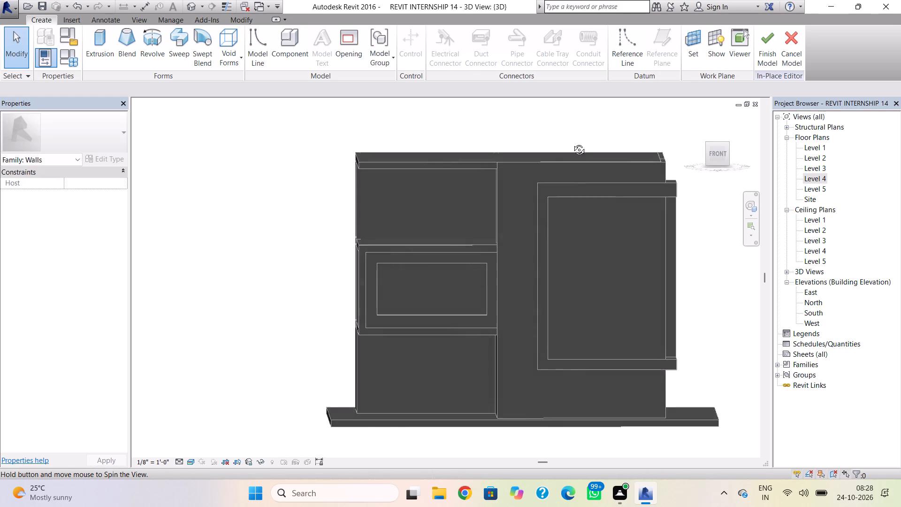
{"action": "right_click_drag", "start_coordinate": [572, 143], "coordinate": [571, 141], "text": "shift"}
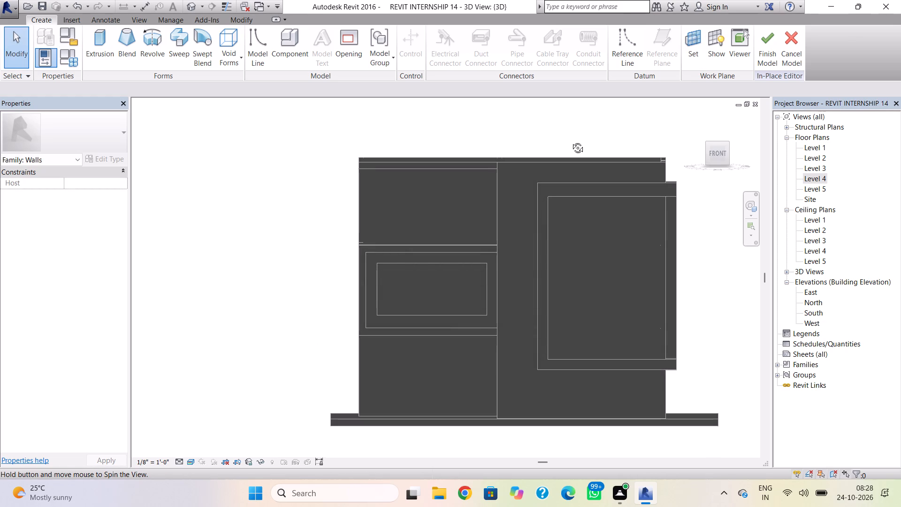
{"action": "right_click_drag", "start_coordinate": [571, 141], "coordinate": [571, 139], "text": "shift"}
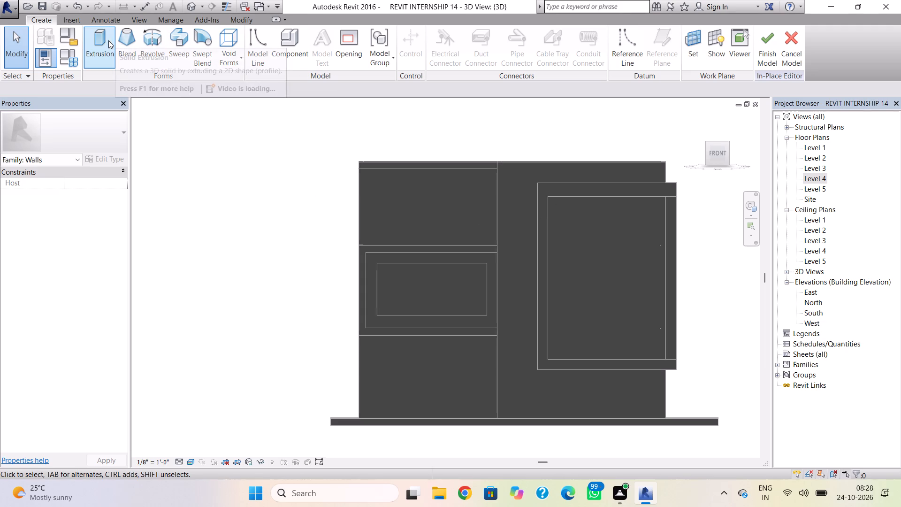
{"action": "left_click", "coordinate": [108, 40]}
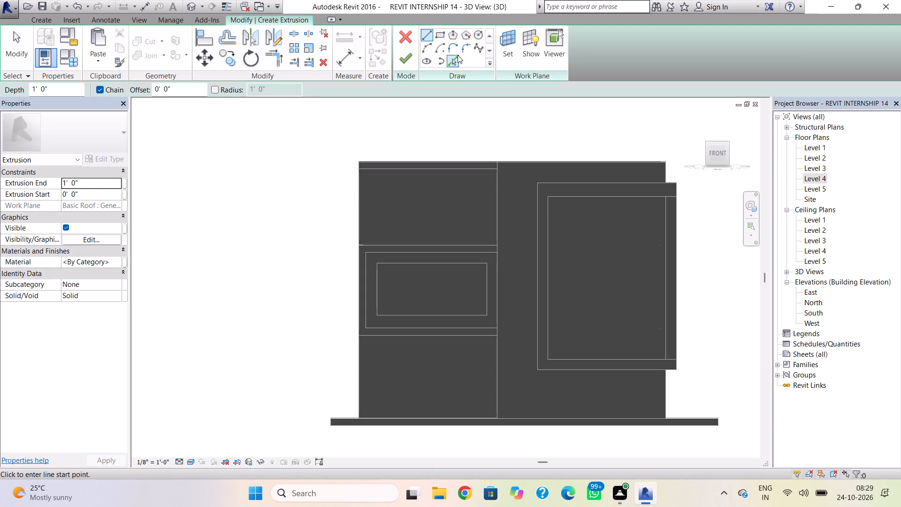
{"action": "left_click", "coordinate": [436, 37]}
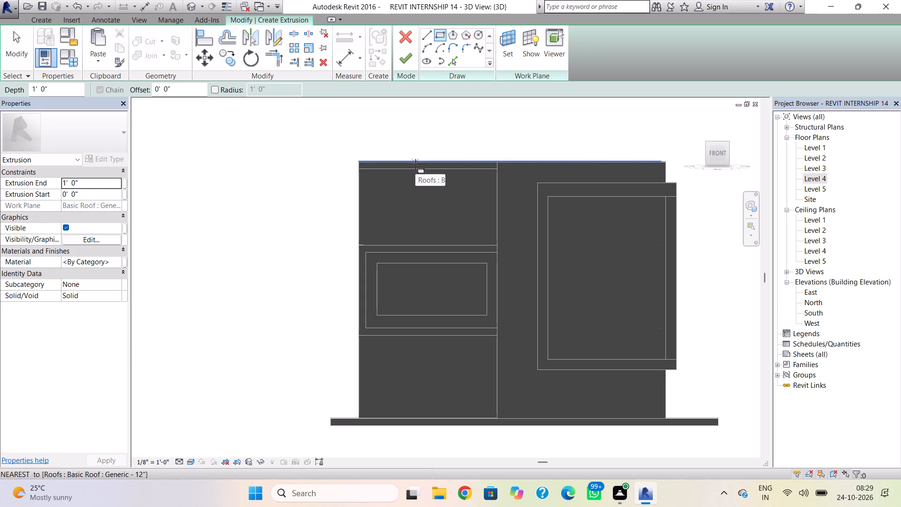
{"action": "left_click", "coordinate": [417, 138]}
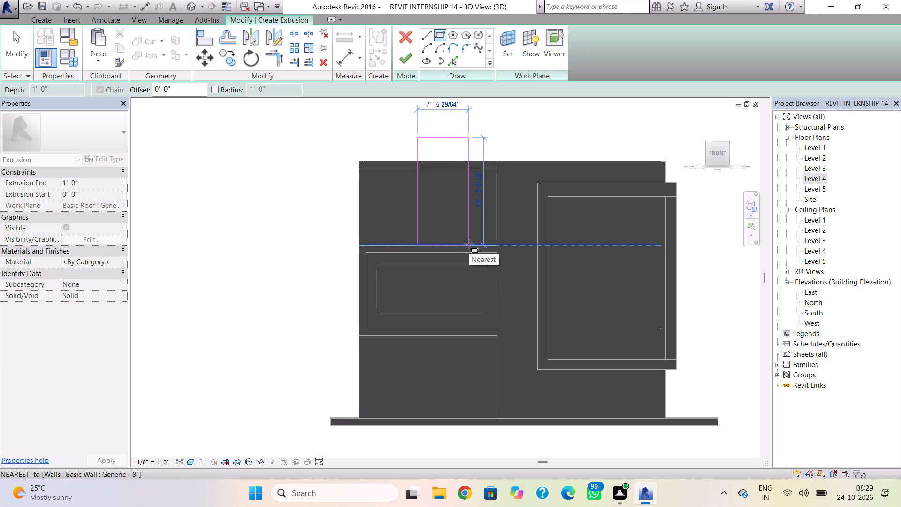
{"action": "left_click", "coordinate": [469, 244]}
{"action": "key", "text": "Escape"}
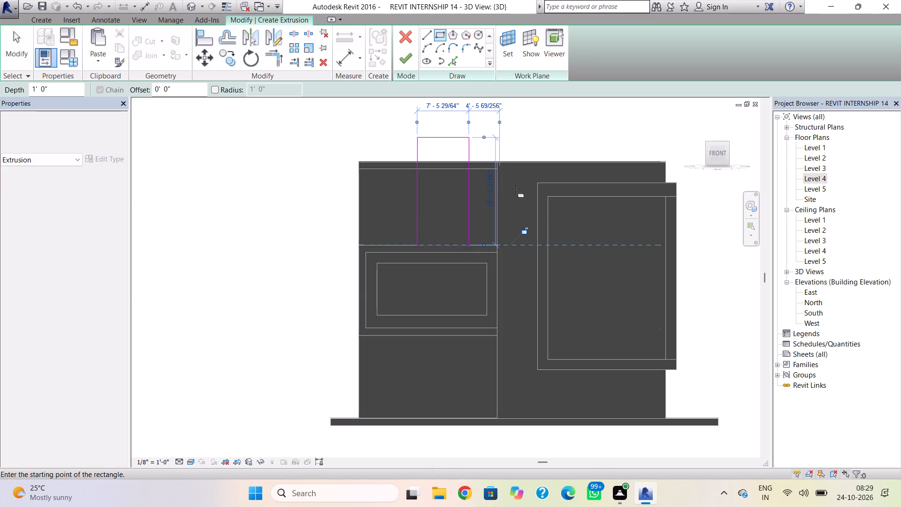
{"action": "key", "text": "Escape"}
{"action": "key", "text": "Escape"}
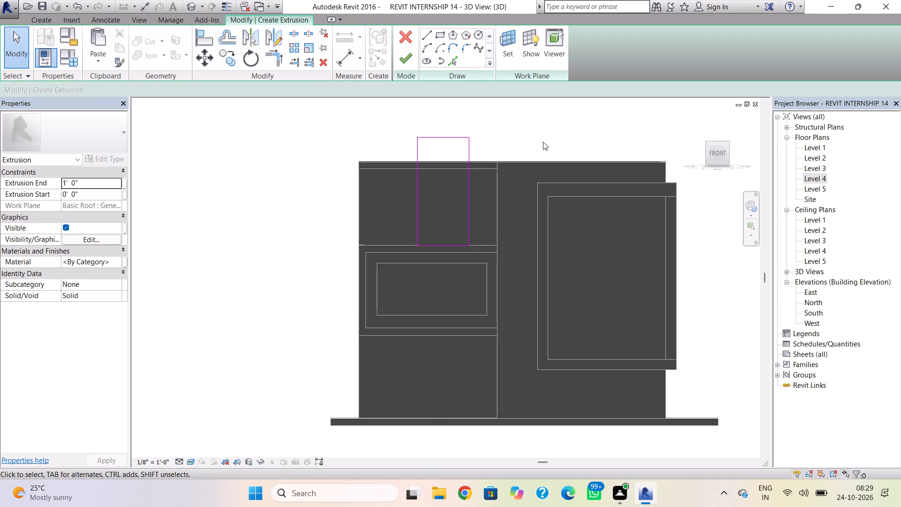
{"action": "left_click", "coordinate": [458, 244]}
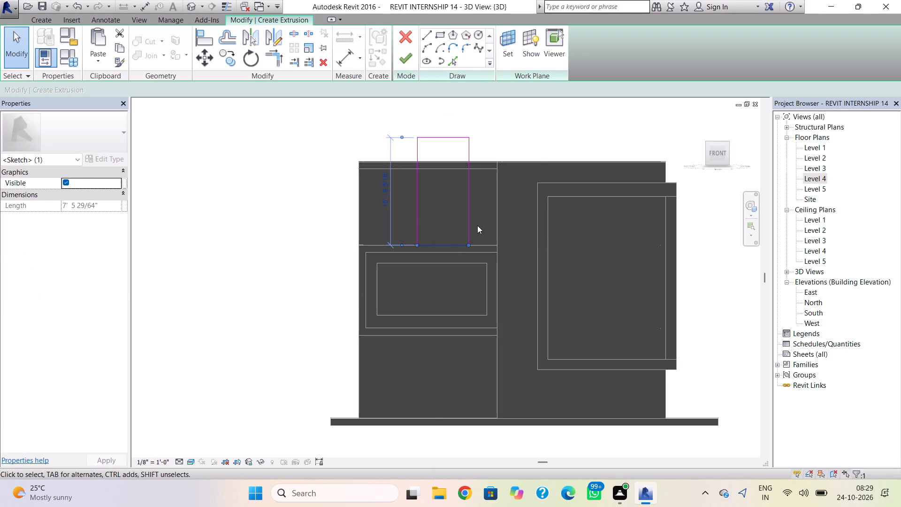
{"action": "key", "text": "Delete"}
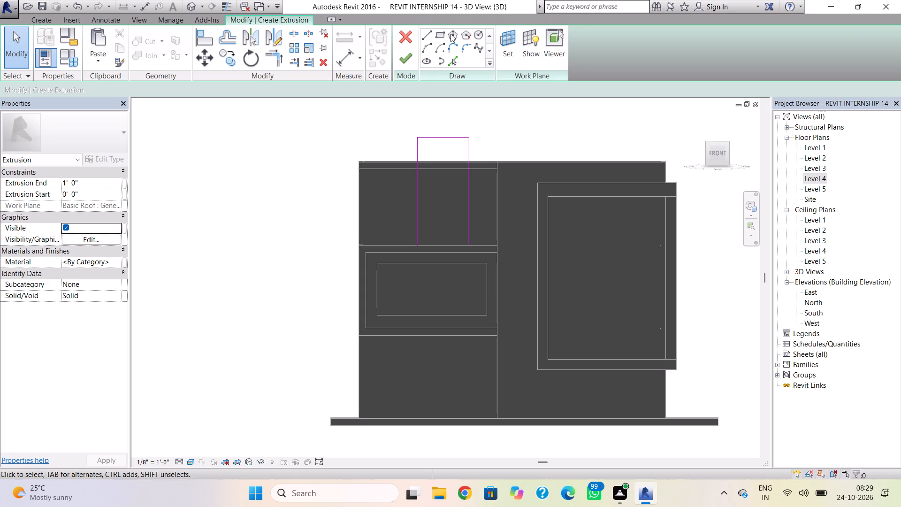
Sketch an inner rectangle about 4'-2" wide and 12' high from the roof's top edge to the window box, and delete its bottom line.
{"action": "left_click", "coordinate": [436, 35]}
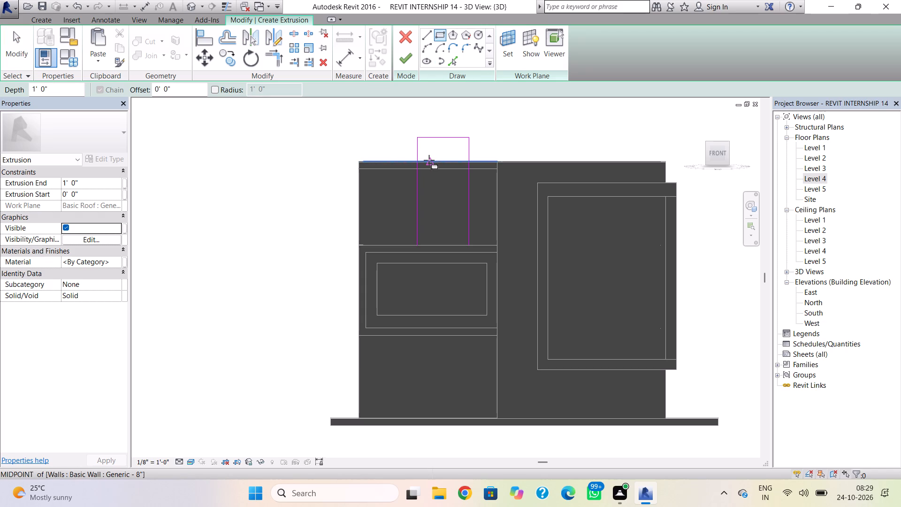
{"action": "left_click", "coordinate": [429, 160]}
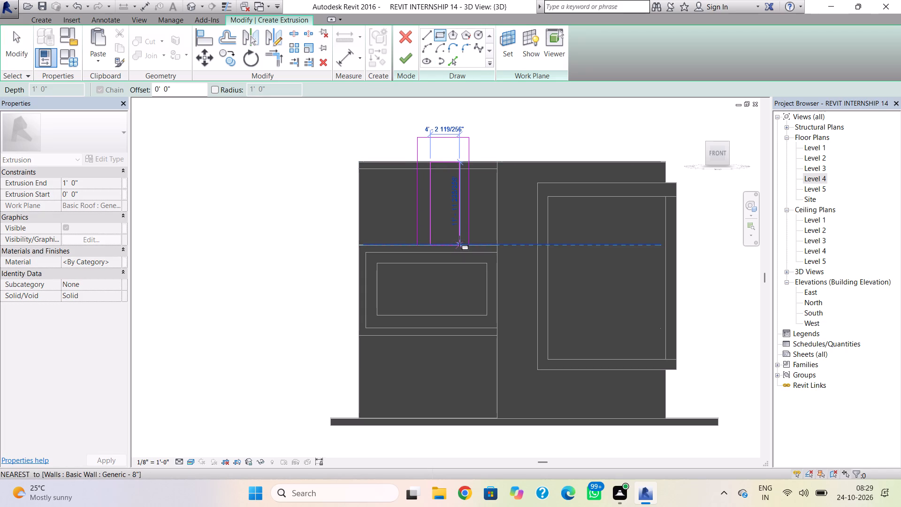
{"action": "left_click", "coordinate": [459, 241]}
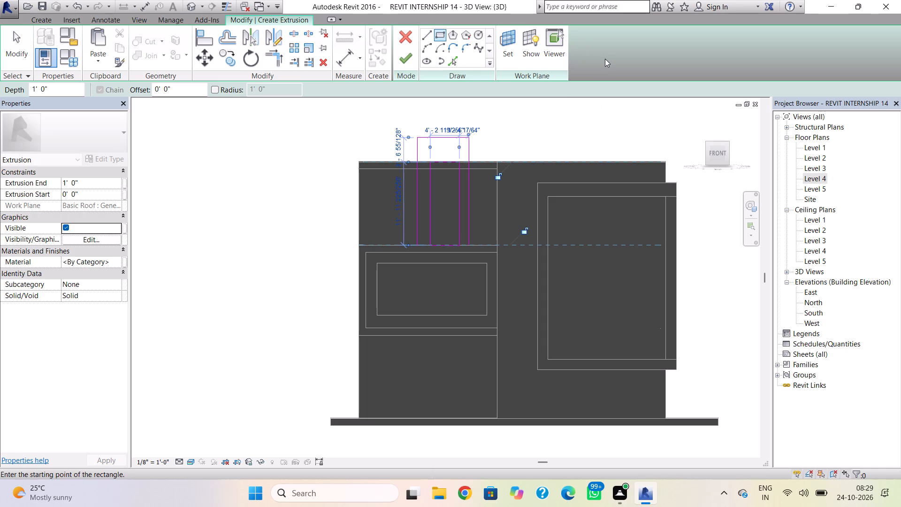
{"action": "key", "text": "Escape"}
{"action": "key", "text": "Escape"}
{"action": "left_click", "coordinate": [439, 246]}
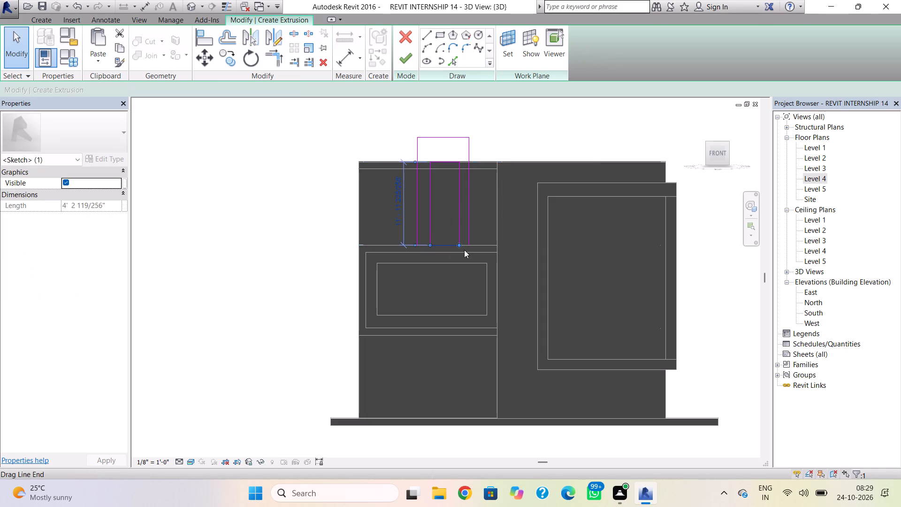
{"action": "key", "text": "Delete"}
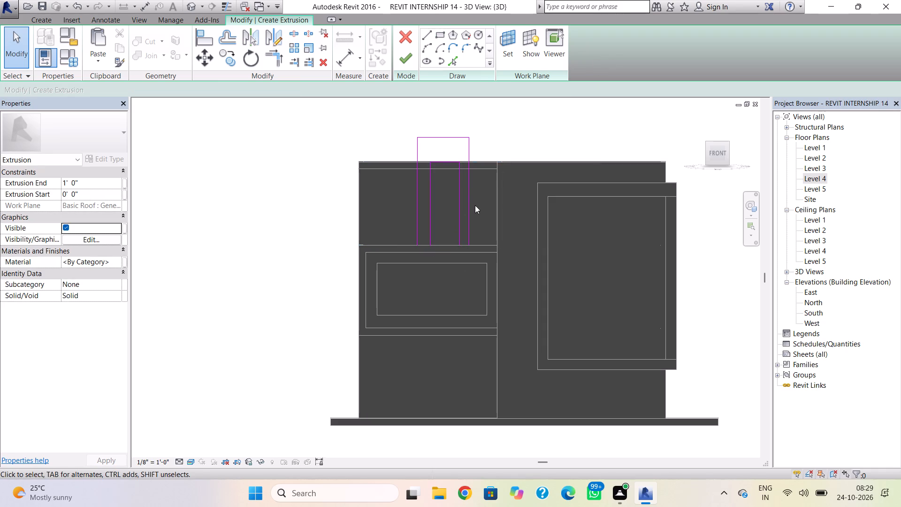
Nudge both vertical lines of the inner outline slightly left to even out the two legs.
{"action": "scroll", "coordinate": [429, 223], "scroll_direction": "up", "scroll_amount": 3}
{"action": "middle_click_drag", "start_coordinate": [431, 222], "coordinate": [423, 244]}
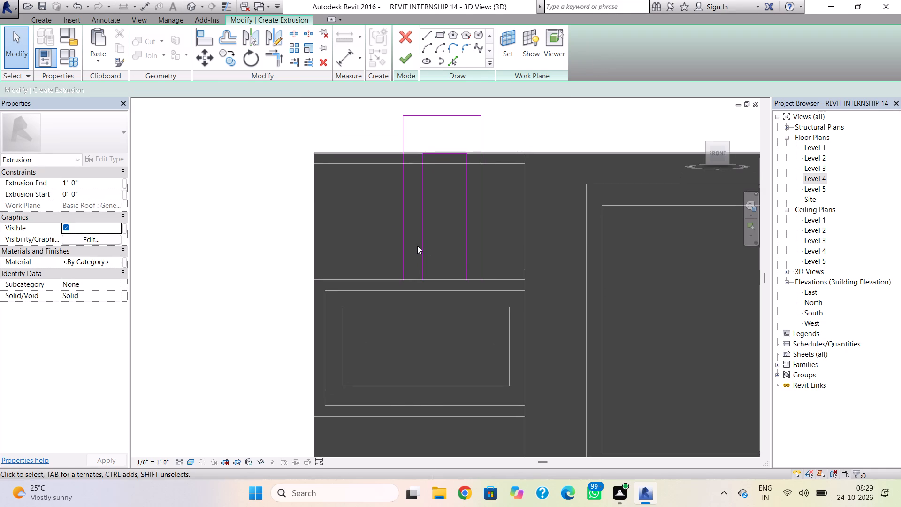
{"action": "left_click", "coordinate": [421, 246]}
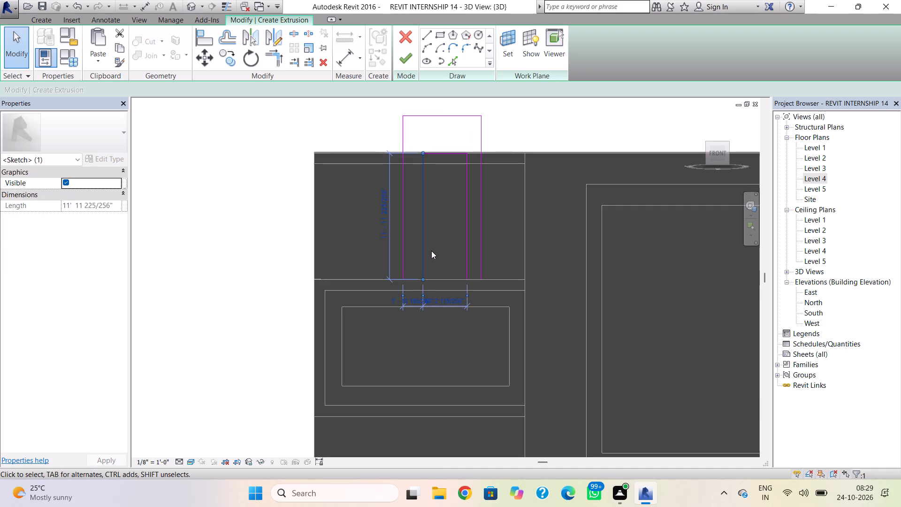
{"action": "key", "text": "Left"}
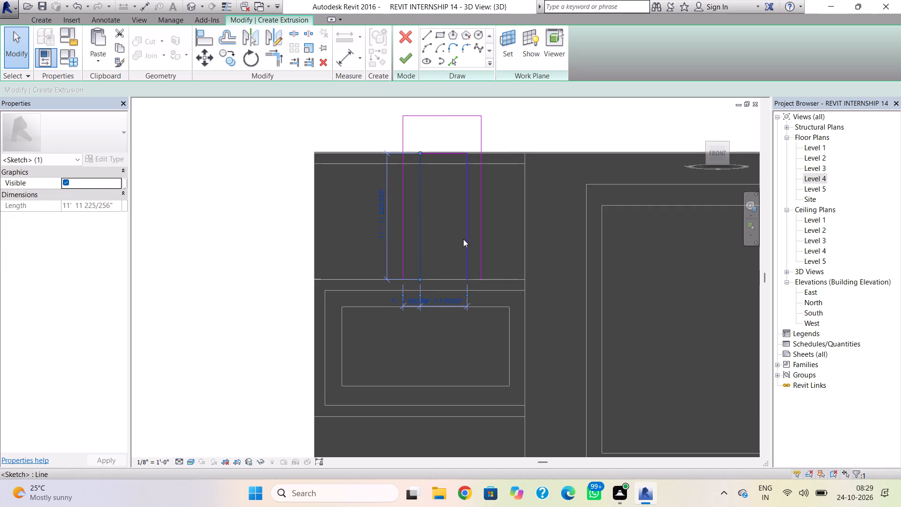
{"action": "left_click", "coordinate": [464, 239]}
{"action": "key", "text": "Left"}
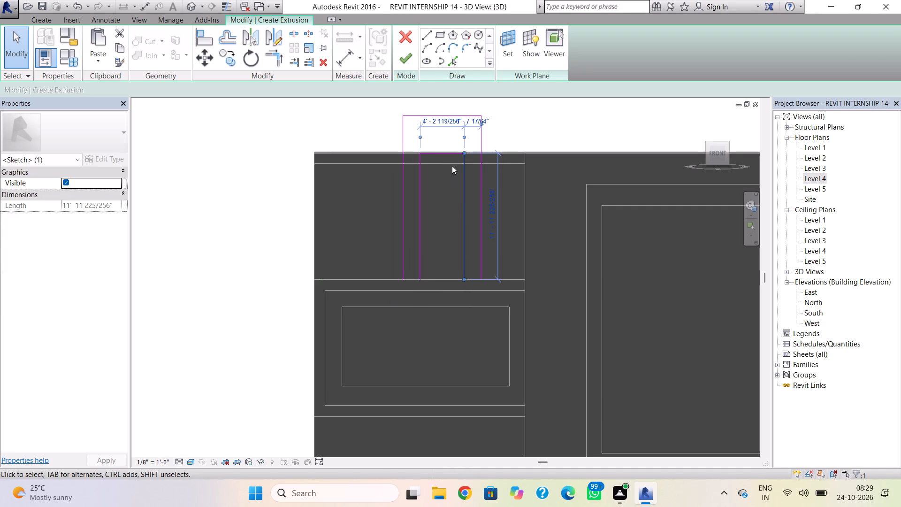
{"action": "scroll", "coordinate": [446, 156], "scroll_direction": "up", "scroll_amount": 2}
{"action": "left_click", "coordinate": [551, 137]}
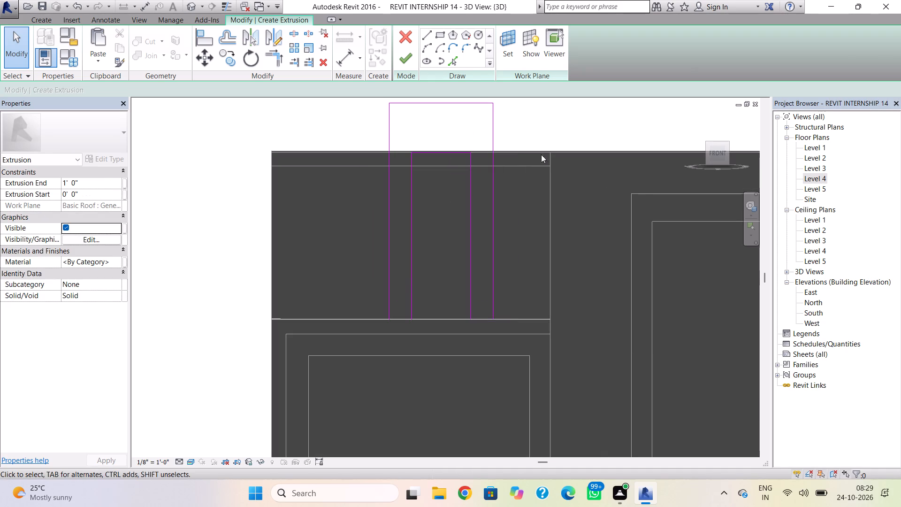
Close the bottoms of both legs with short horizontal lines and finish the sketch as a 1'-0" deep extrusion.
{"action": "left_click", "coordinate": [426, 35]}
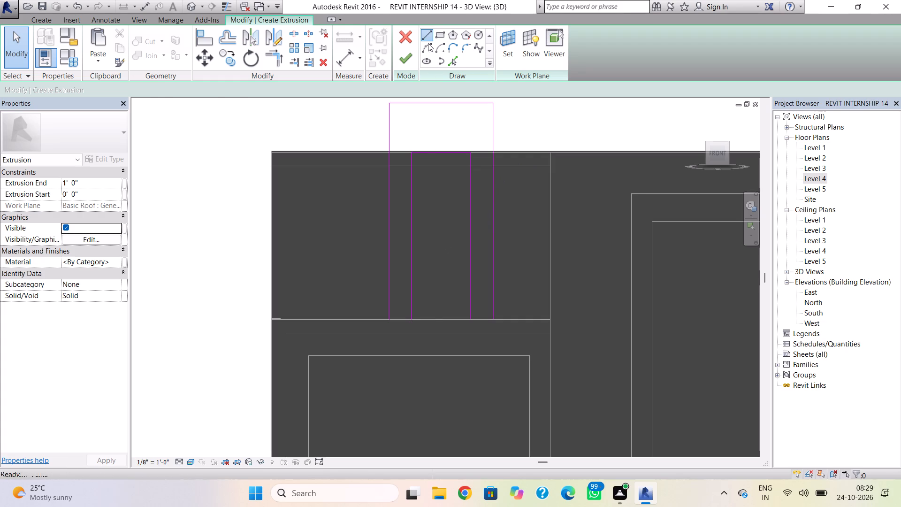
{"action": "left_click", "coordinate": [392, 321]}
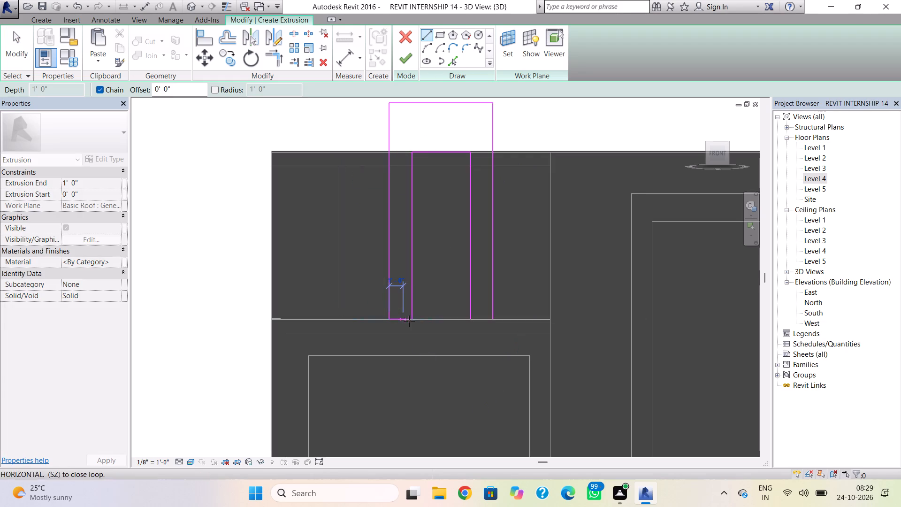
{"action": "left_click", "coordinate": [412, 321]}
{"action": "left_click", "coordinate": [473, 320]}
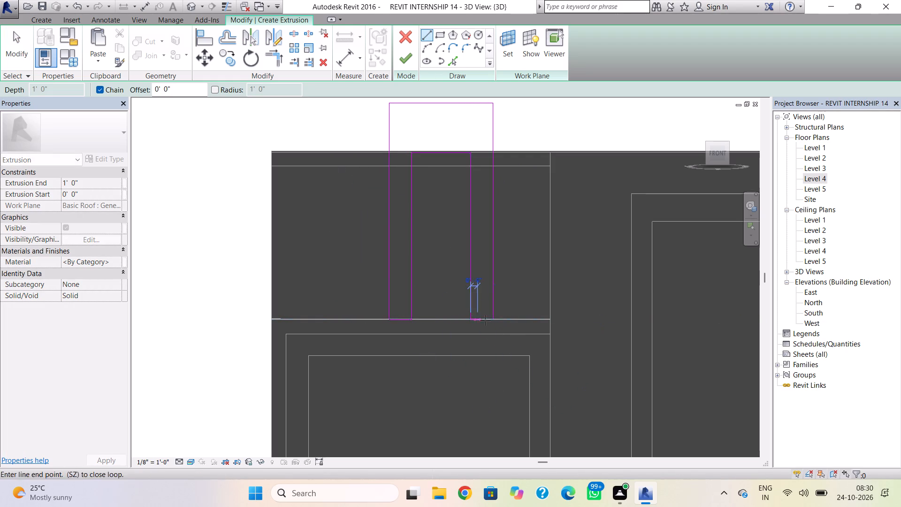
{"action": "left_click", "coordinate": [496, 320]}
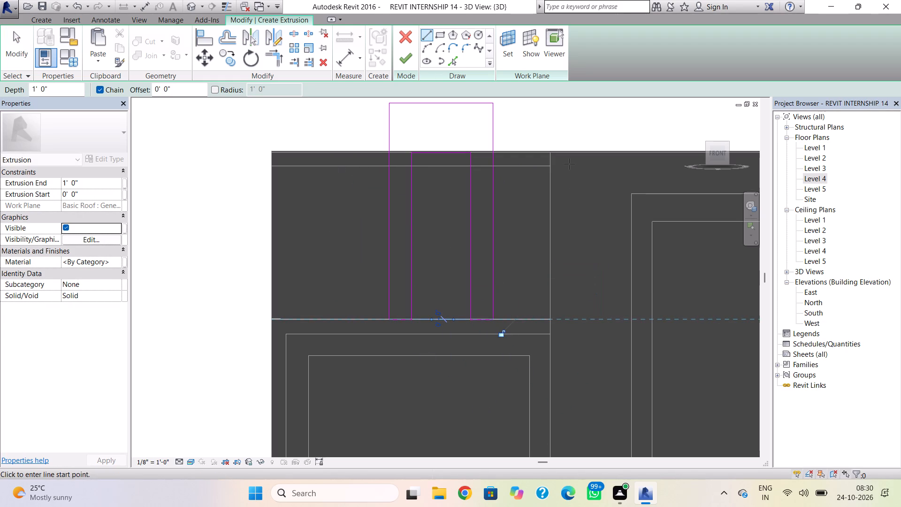
{"action": "key", "text": "Escape"}
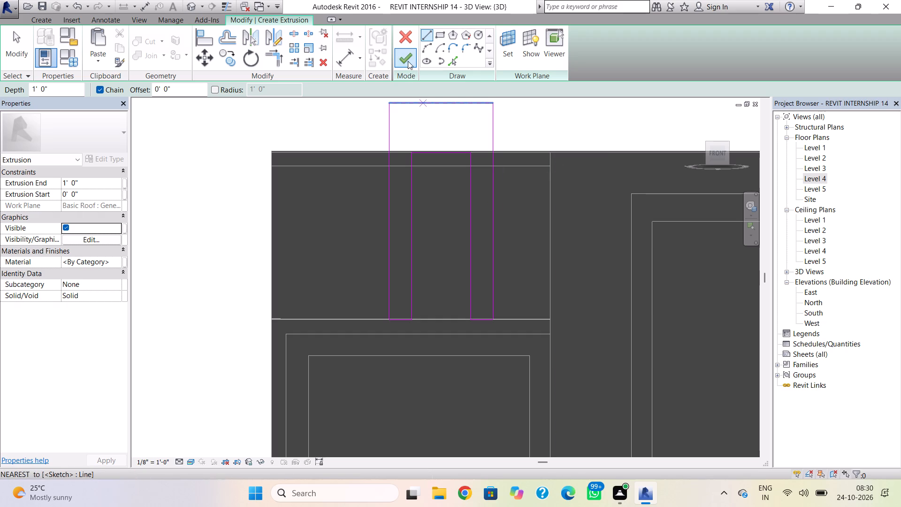
{"action": "left_click", "coordinate": [408, 61]}
Check the portal-shaped extrusion at an angle and finish the in-place wall model.
{"action": "right_click_drag", "start_coordinate": [382, 249], "coordinate": [458, 315], "text": "shift"}
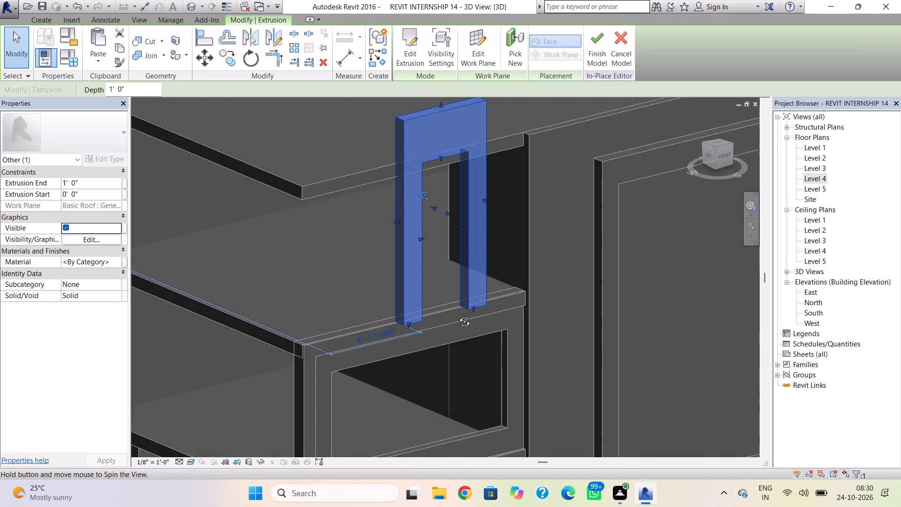
{"action": "right_click_drag", "start_coordinate": [458, 315], "coordinate": [460, 320], "text": "shift"}
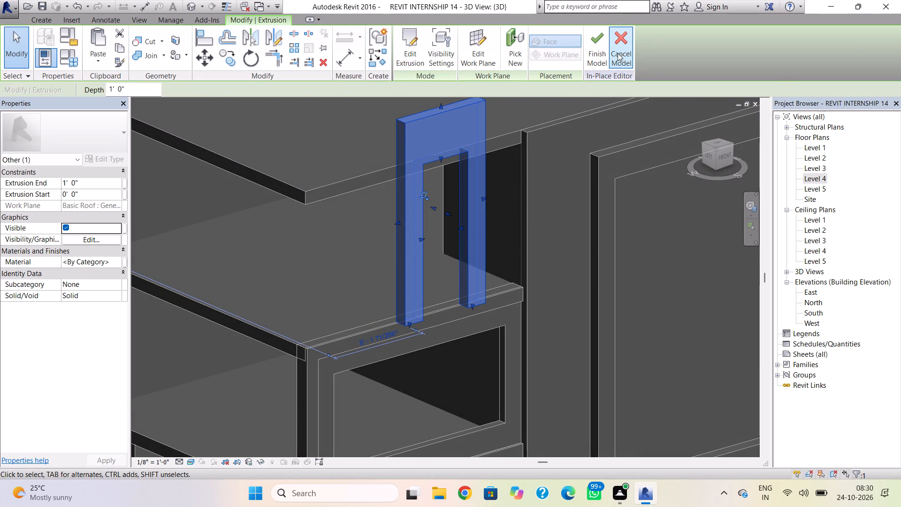
{"action": "left_click", "coordinate": [601, 47]}
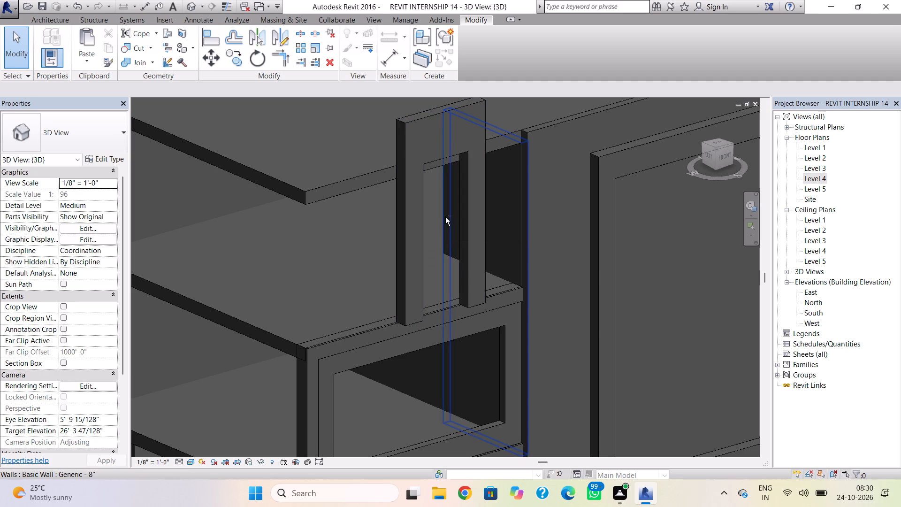
Lower the top edge of the portal frame's opening to about the underside of the Level 4 roof.
{"action": "right_click_drag", "start_coordinate": [445, 217], "coordinate": [400, 195], "text": "shift"}
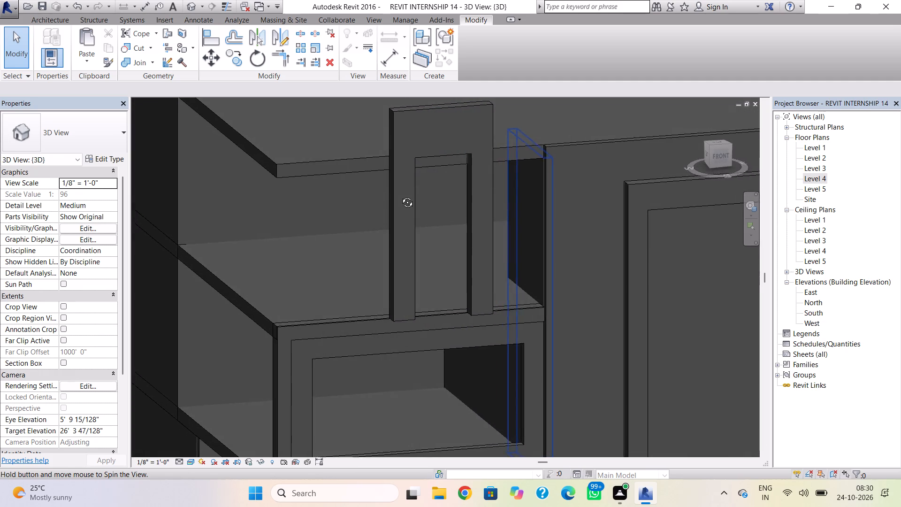
{"action": "right_click_drag", "start_coordinate": [400, 195], "coordinate": [377, 193], "text": "shift"}
{"action": "left_click", "coordinate": [428, 154]}
{"action": "left_click_drag", "start_coordinate": [443, 156], "coordinate": [443, 165]}
{"action": "left_click", "coordinate": [424, 215]}
Lower the top edge of the portal frame slightly so it projects less above the Level 4 roof.
{"action": "left_click", "coordinate": [456, 108]}
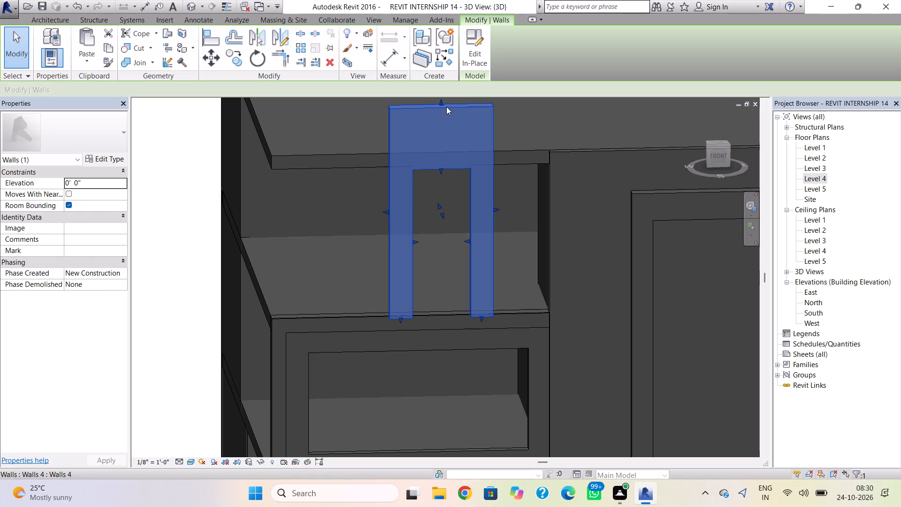
{"action": "left_click_drag", "start_coordinate": [437, 103], "coordinate": [438, 117]}
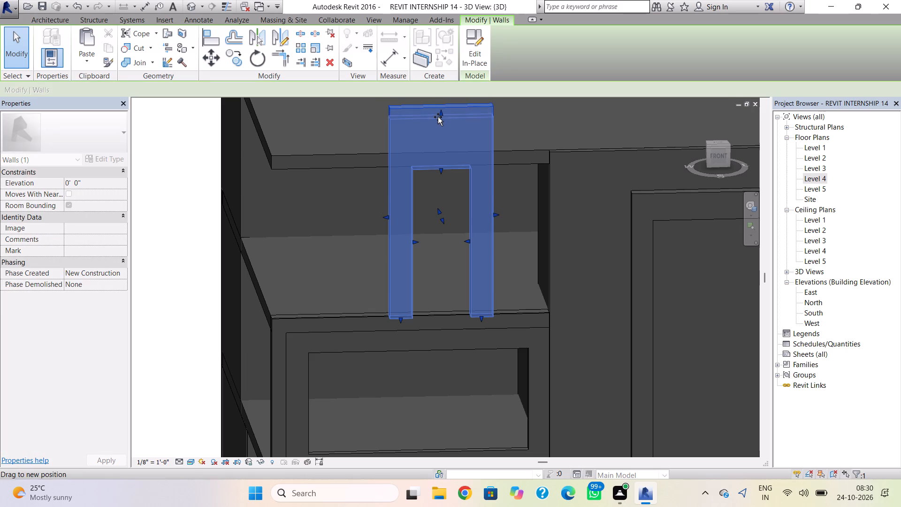
{"action": "left_click_drag", "start_coordinate": [438, 117], "coordinate": [438, 117]}
{"action": "left_click", "coordinate": [510, 138]}
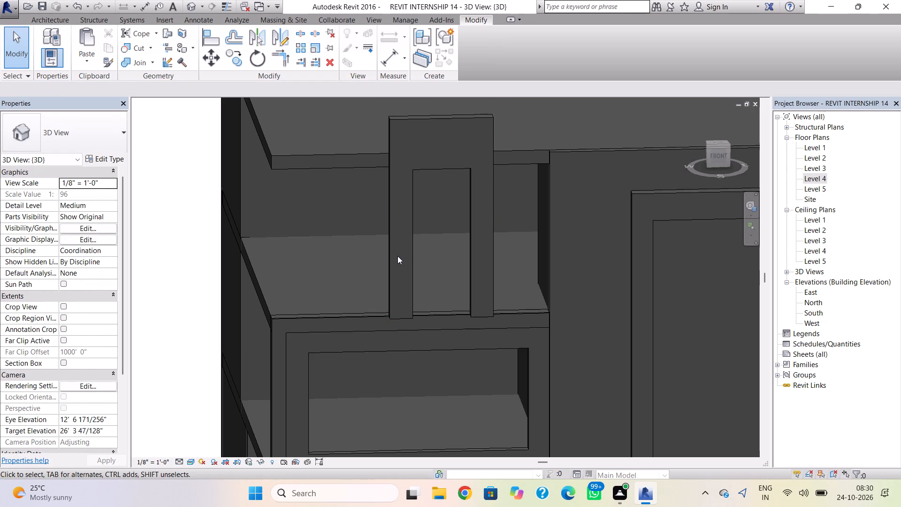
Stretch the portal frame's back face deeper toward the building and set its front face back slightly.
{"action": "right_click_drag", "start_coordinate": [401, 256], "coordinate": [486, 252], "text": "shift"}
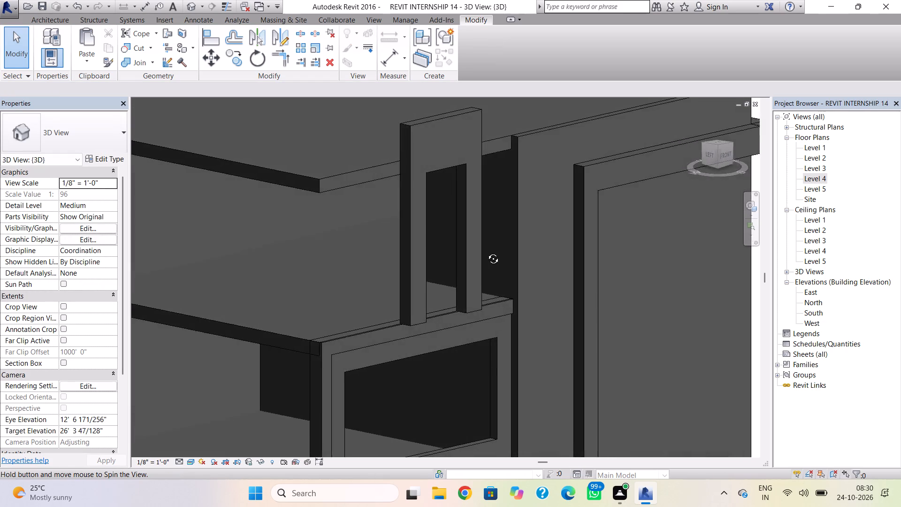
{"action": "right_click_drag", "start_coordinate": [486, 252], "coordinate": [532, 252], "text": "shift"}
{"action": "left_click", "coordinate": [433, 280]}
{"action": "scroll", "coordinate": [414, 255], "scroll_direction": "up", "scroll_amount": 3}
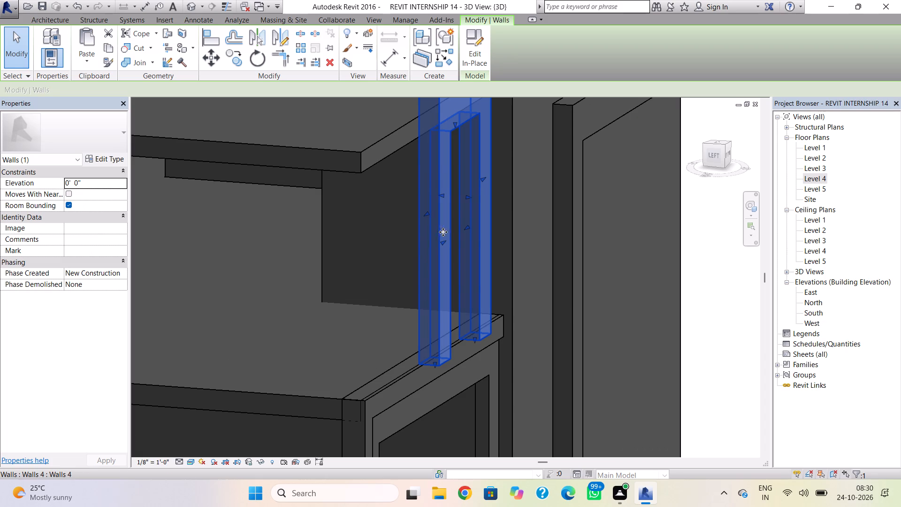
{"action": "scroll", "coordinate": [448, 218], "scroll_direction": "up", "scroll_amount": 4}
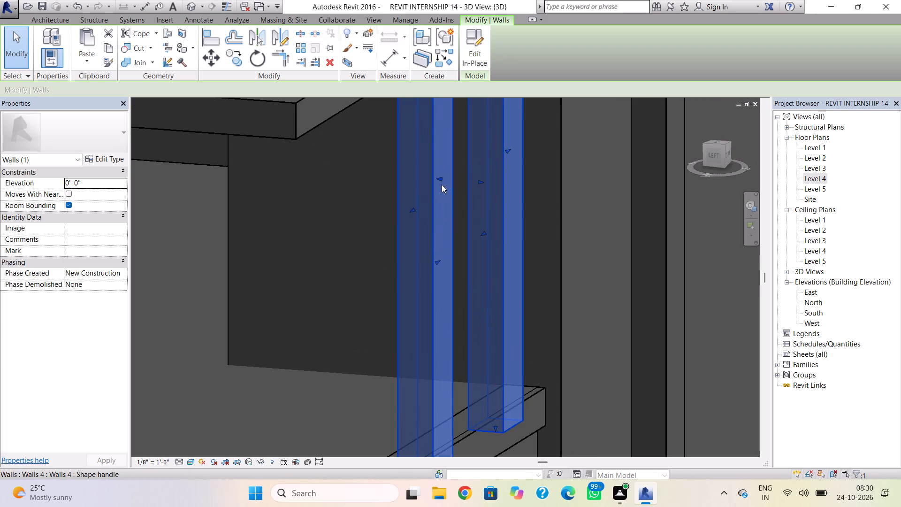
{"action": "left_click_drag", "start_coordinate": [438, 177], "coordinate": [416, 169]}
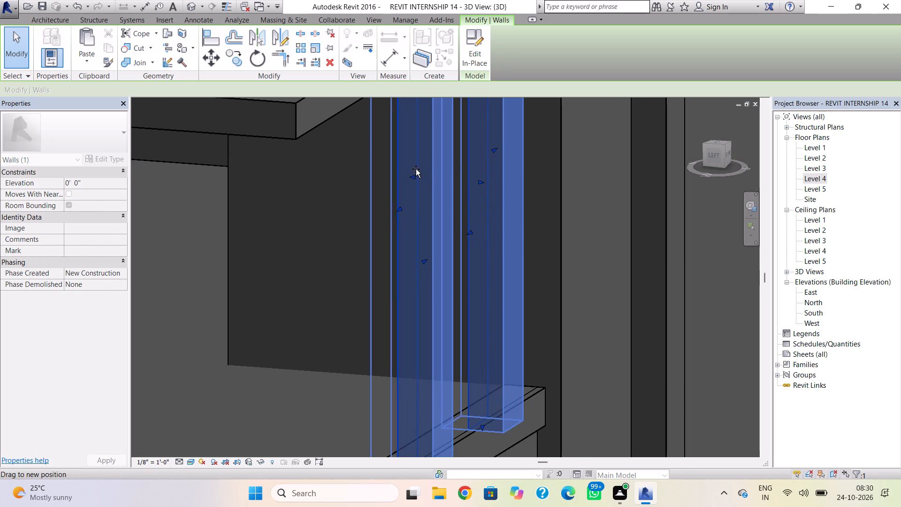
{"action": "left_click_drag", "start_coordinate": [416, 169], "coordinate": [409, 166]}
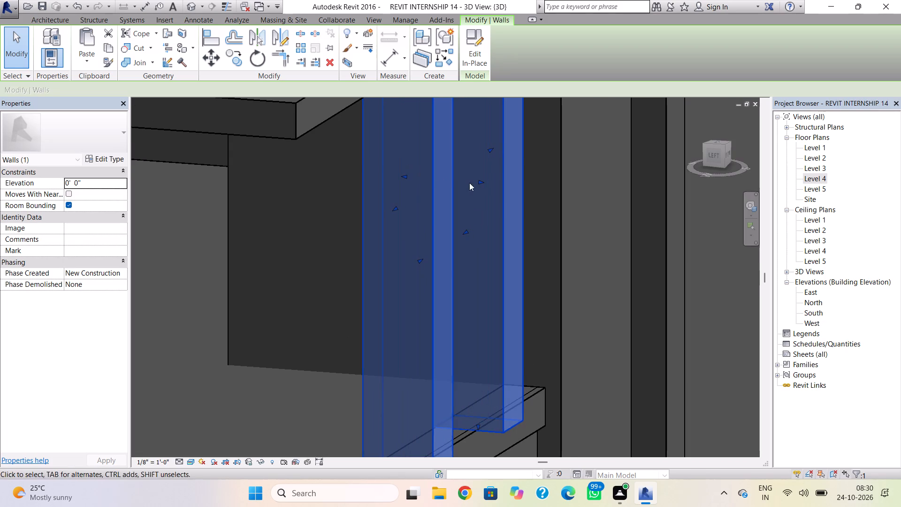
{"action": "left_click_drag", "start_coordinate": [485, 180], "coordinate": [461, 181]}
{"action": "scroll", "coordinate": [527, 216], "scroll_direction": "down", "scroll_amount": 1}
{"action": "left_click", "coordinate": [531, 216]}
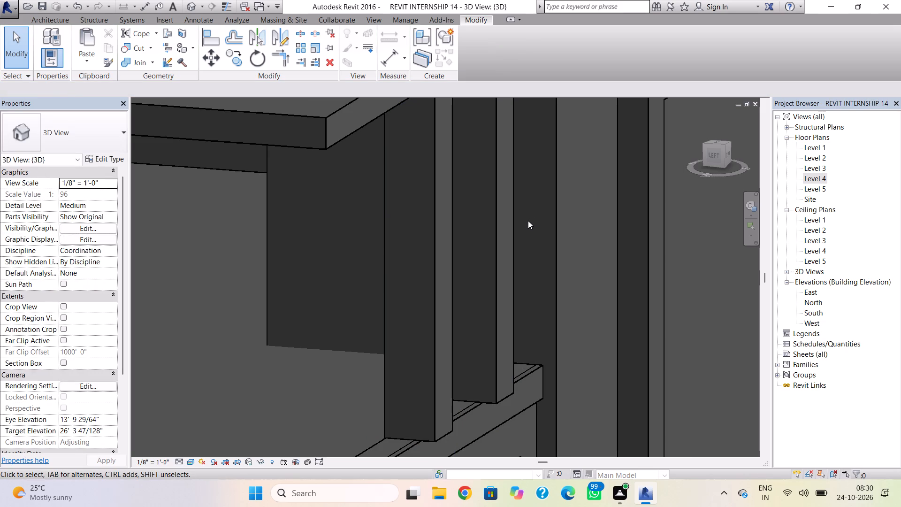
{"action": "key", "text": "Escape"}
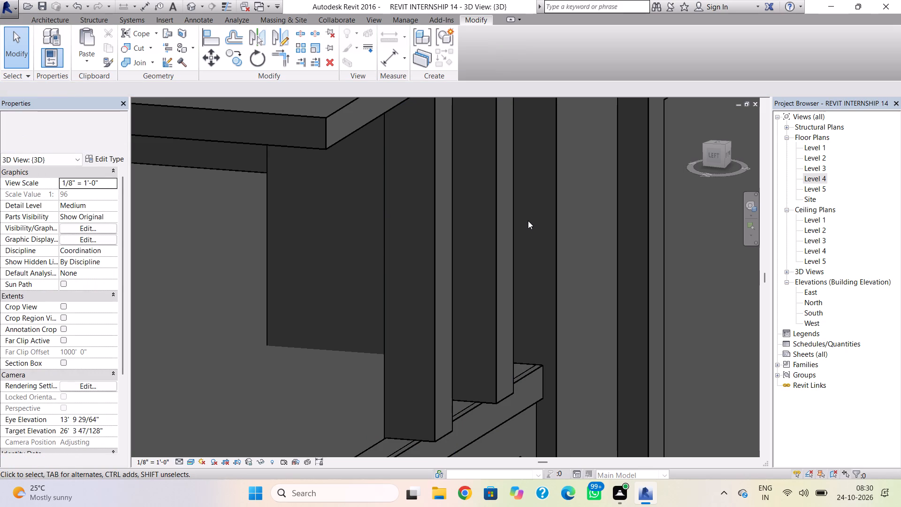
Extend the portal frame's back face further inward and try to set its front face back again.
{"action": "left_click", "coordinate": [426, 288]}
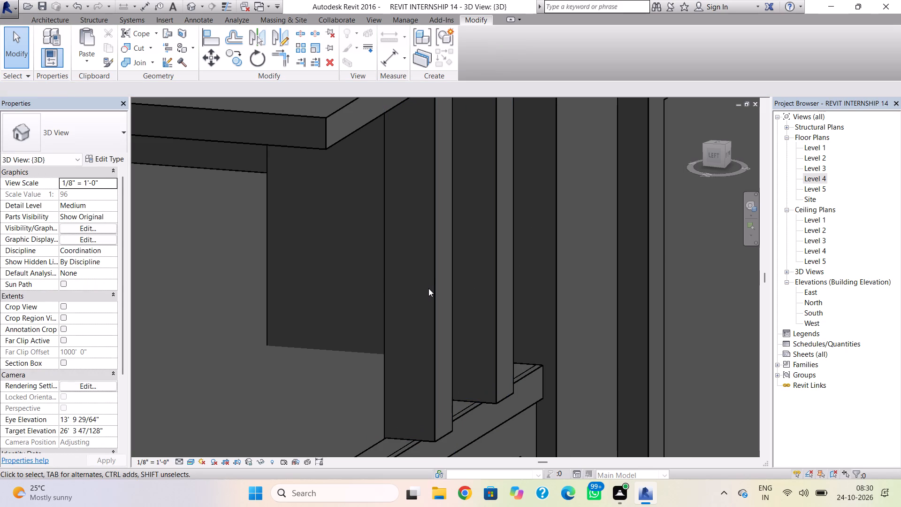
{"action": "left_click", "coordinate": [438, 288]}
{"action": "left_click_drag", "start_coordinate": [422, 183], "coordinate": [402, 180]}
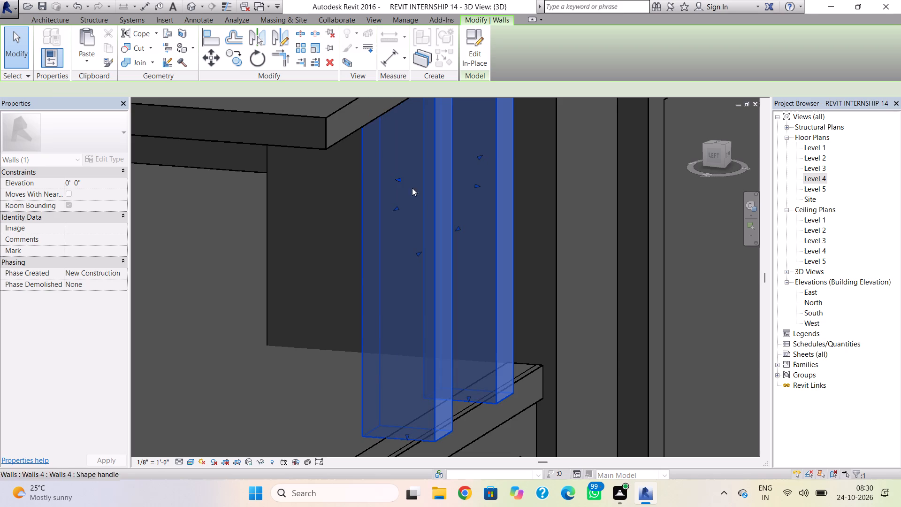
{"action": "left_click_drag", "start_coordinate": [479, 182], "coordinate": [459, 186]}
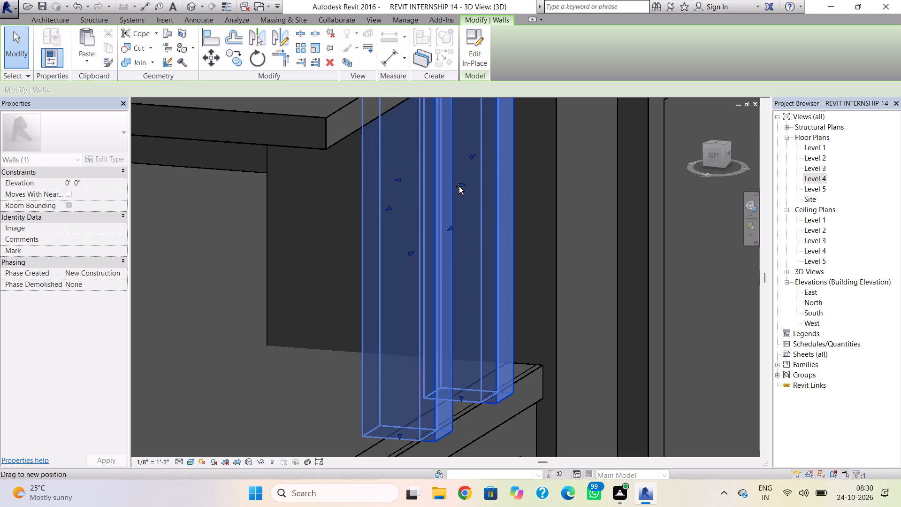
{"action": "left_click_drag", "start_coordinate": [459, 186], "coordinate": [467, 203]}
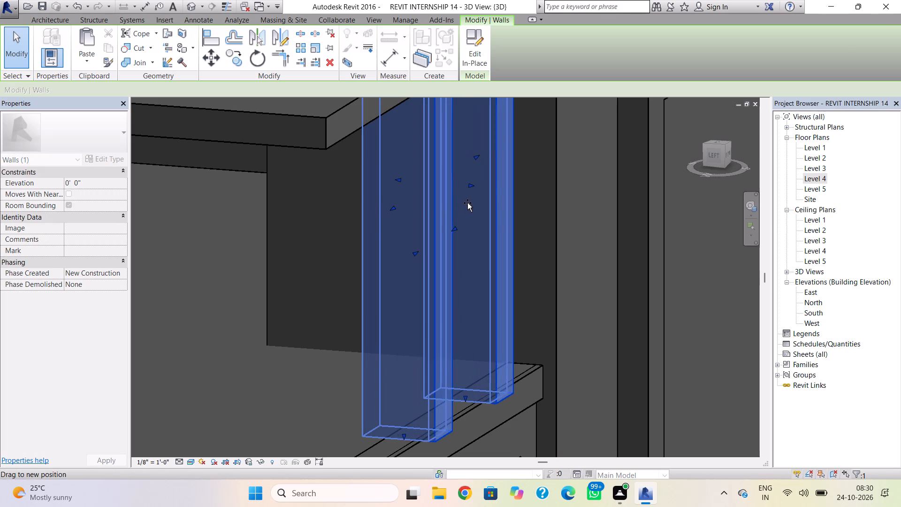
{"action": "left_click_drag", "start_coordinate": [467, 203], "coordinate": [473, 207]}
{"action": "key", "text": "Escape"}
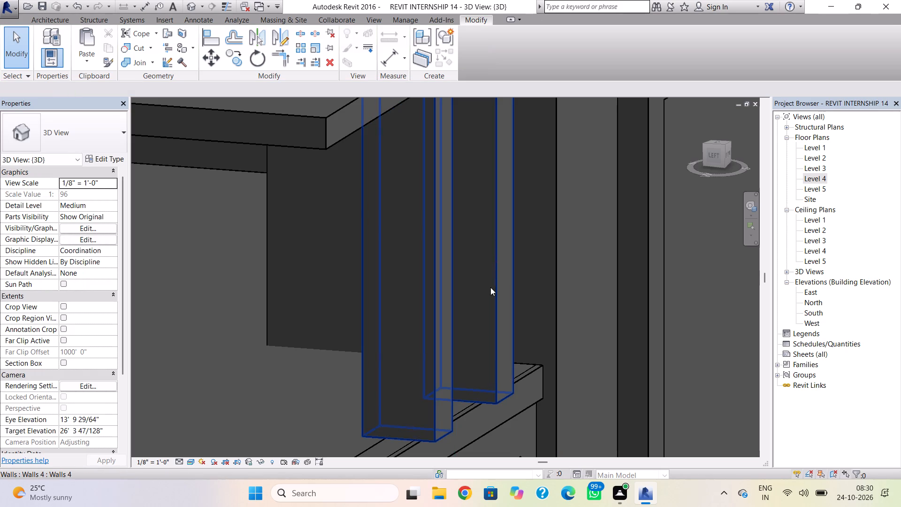
Trim the portal frame's back and front faces in side view to match the depth of the balcony frame below.
{"action": "scroll", "coordinate": [490, 286], "scroll_direction": "down", "scroll_amount": 4}
{"action": "middle_click_drag", "start_coordinate": [489, 338], "coordinate": [492, 237]}
{"action": "scroll", "coordinate": [494, 229], "scroll_direction": "up", "scroll_amount": 1}
{"action": "right_click_drag", "start_coordinate": [482, 256], "coordinate": [504, 253], "text": "shift"}
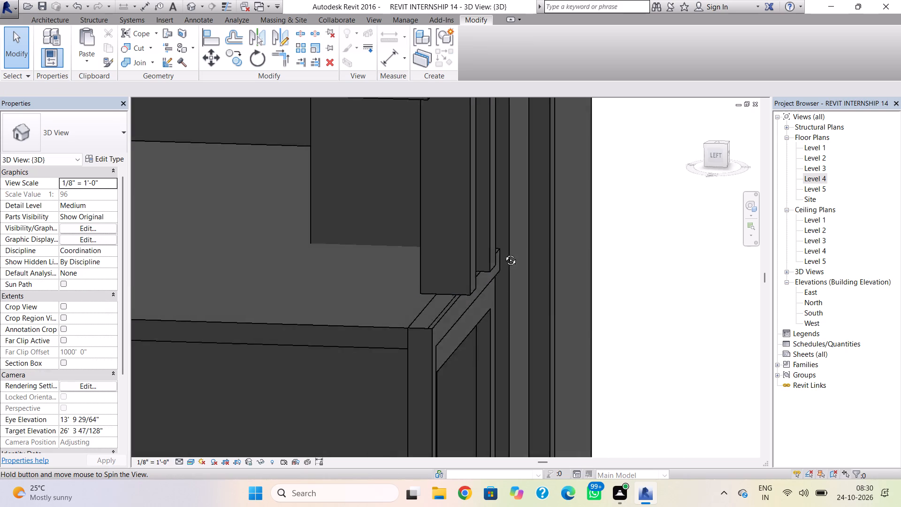
{"action": "right_click_drag", "start_coordinate": [504, 253], "coordinate": [519, 272], "text": "shift"}
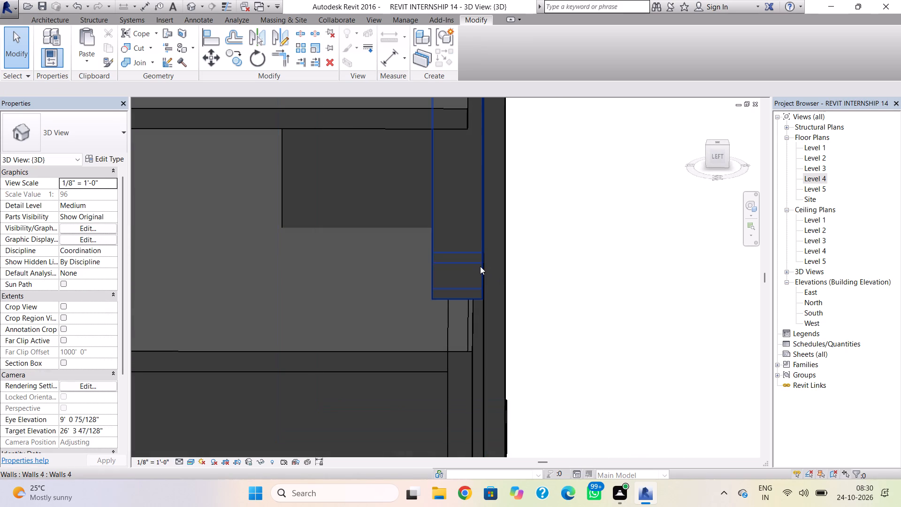
{"action": "left_click", "coordinate": [480, 266]}
{"action": "middle_click_drag", "start_coordinate": [480, 271], "coordinate": [481, 305]}
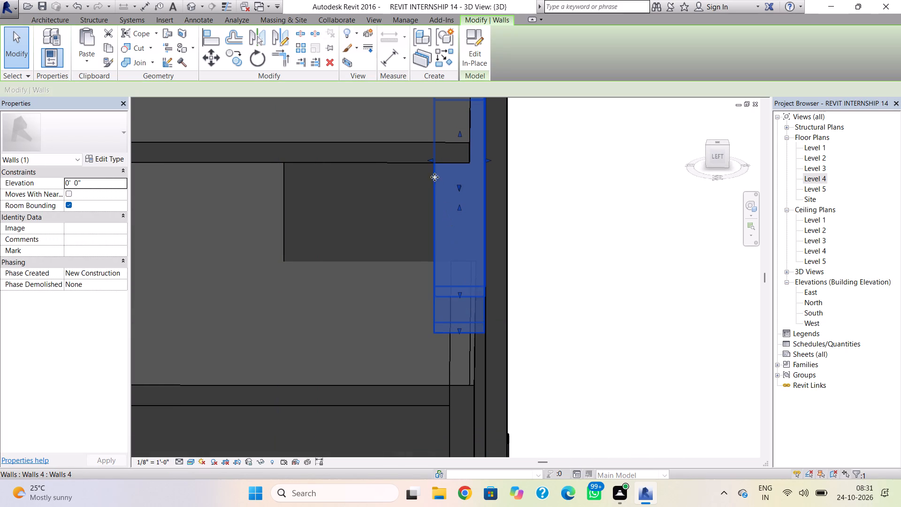
{"action": "left_click_drag", "start_coordinate": [428, 161], "coordinate": [436, 161]}
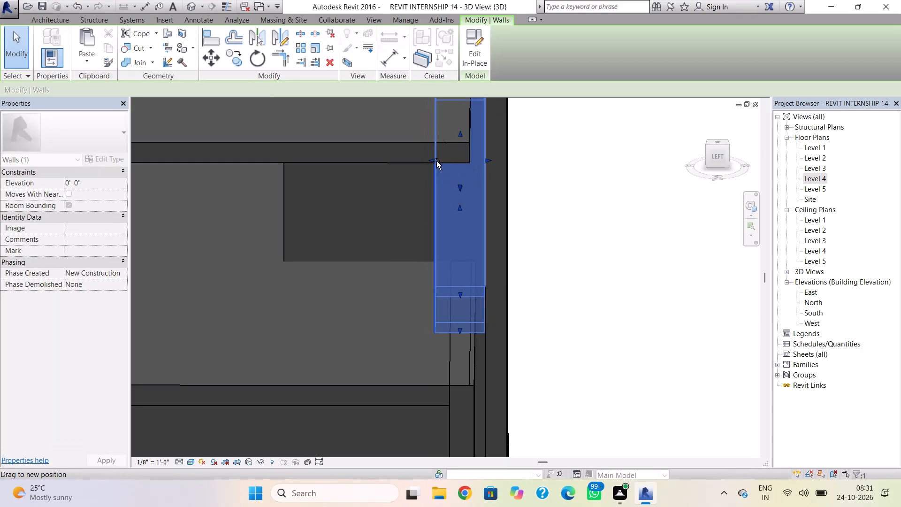
{"action": "left_click_drag", "start_coordinate": [436, 161], "coordinate": [451, 164]}
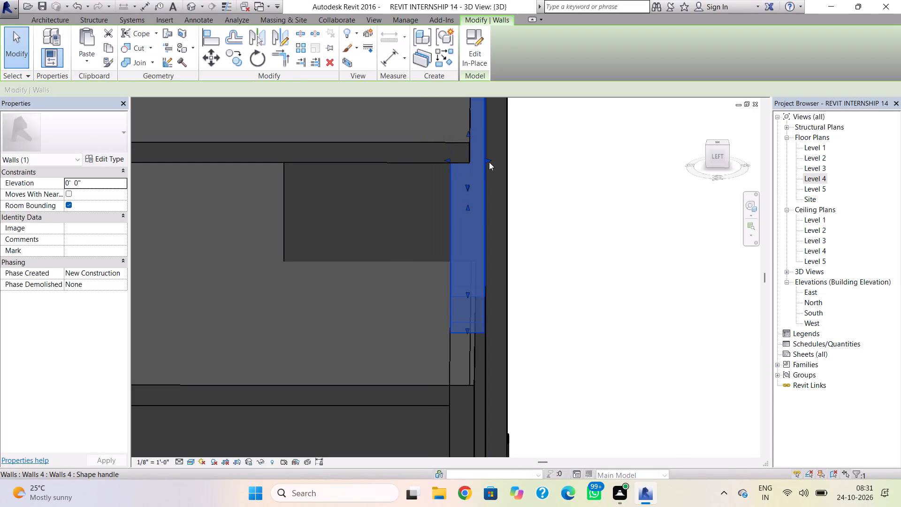
{"action": "left_click_drag", "start_coordinate": [489, 162], "coordinate": [473, 171]}
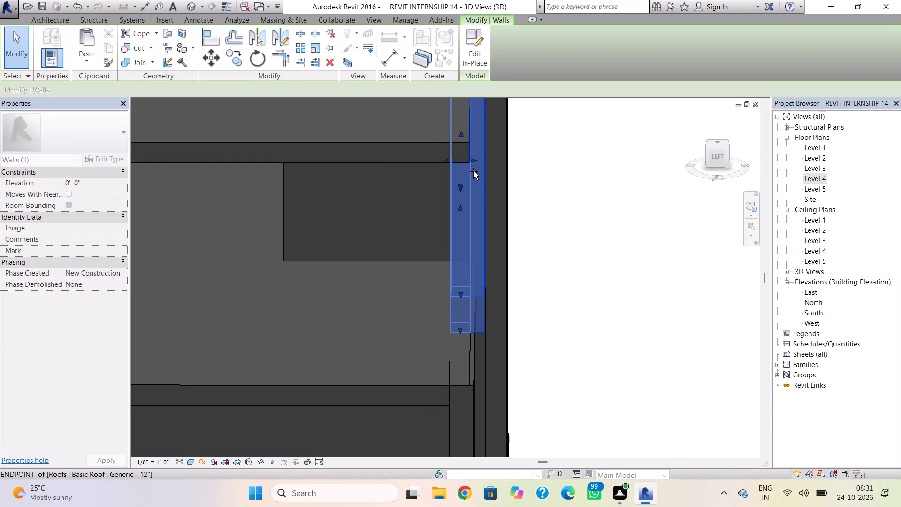
{"action": "left_click_drag", "start_coordinate": [473, 171], "coordinate": [479, 175]}
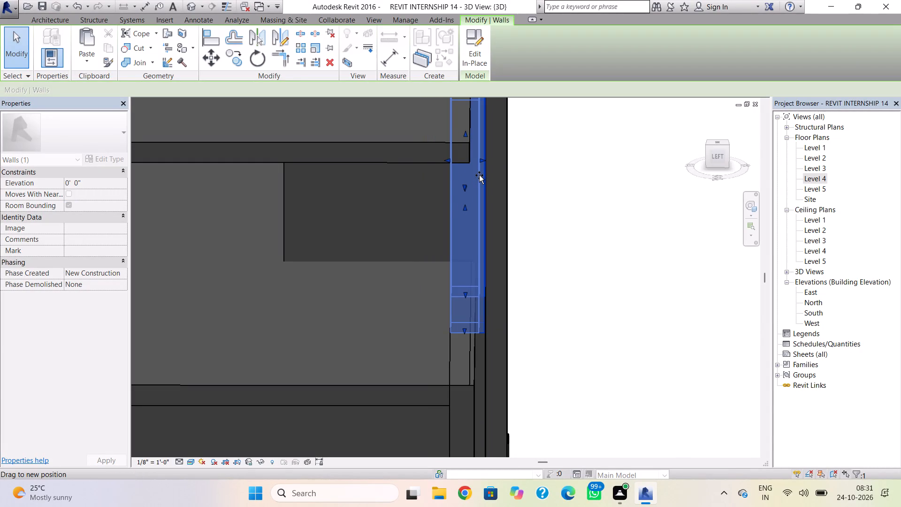
{"action": "left_click_drag", "start_coordinate": [479, 175], "coordinate": [475, 175]}
{"action": "left_click", "coordinate": [557, 177]}
Examine the portal frame's position and proportions against the whole front facade, straight on and from above.
{"action": "right_click_drag", "start_coordinate": [542, 230], "coordinate": [491, 238], "text": "shift"}
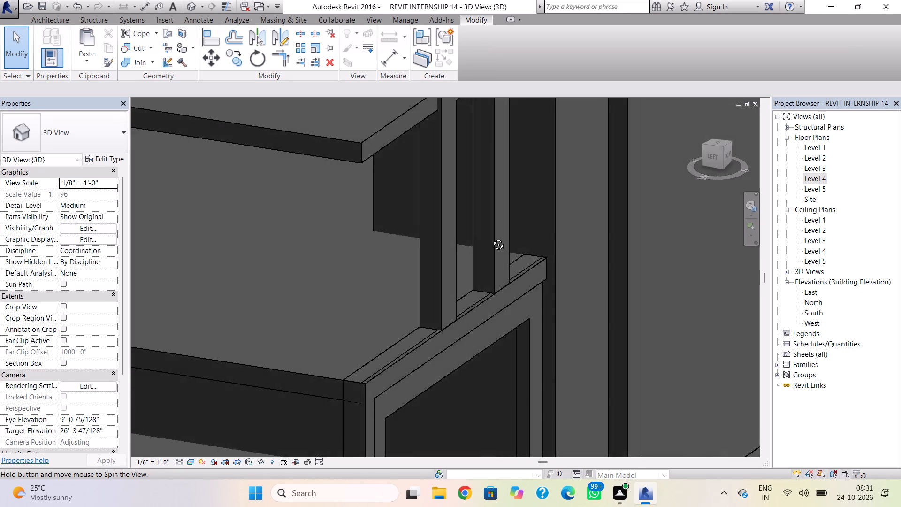
{"action": "right_click_drag", "start_coordinate": [491, 238], "coordinate": [355, 176], "text": "shift"}
{"action": "scroll", "coordinate": [356, 180], "scroll_direction": "down", "scroll_amount": 6}
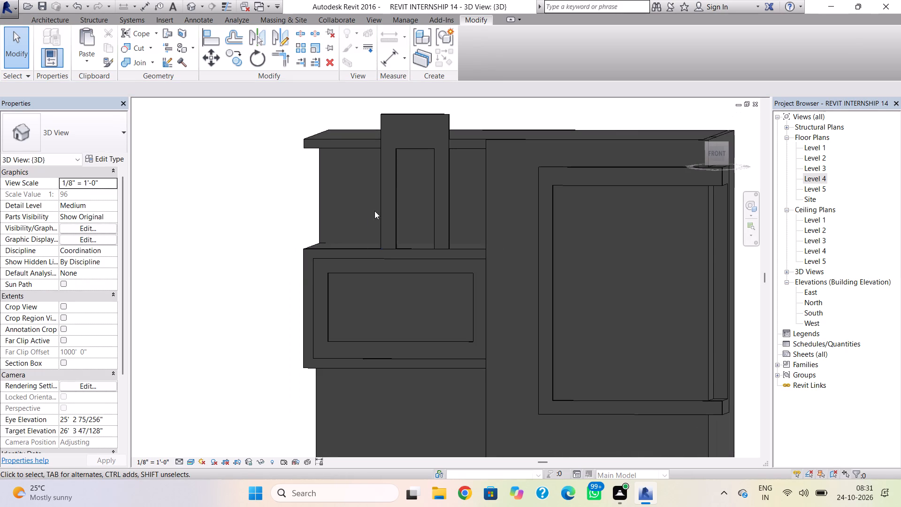
{"action": "middle_click_drag", "start_coordinate": [389, 200], "coordinate": [389, 247]}
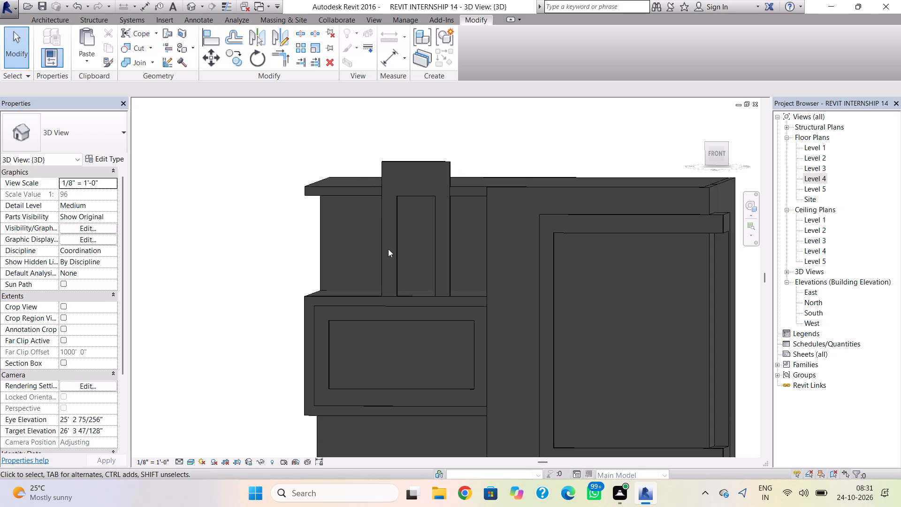
{"action": "scroll", "coordinate": [411, 363], "scroll_direction": "down", "scroll_amount": 4}
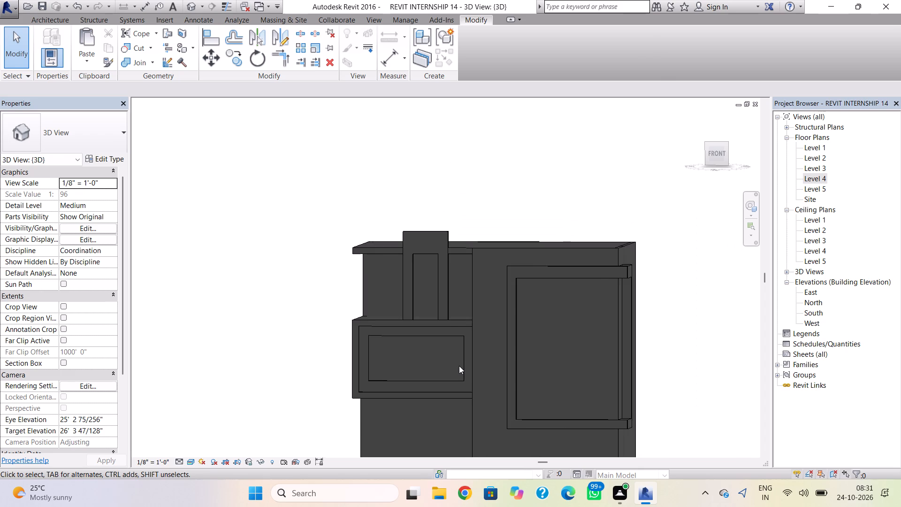
{"action": "scroll", "coordinate": [444, 365], "scroll_direction": "down", "scroll_amount": 1}
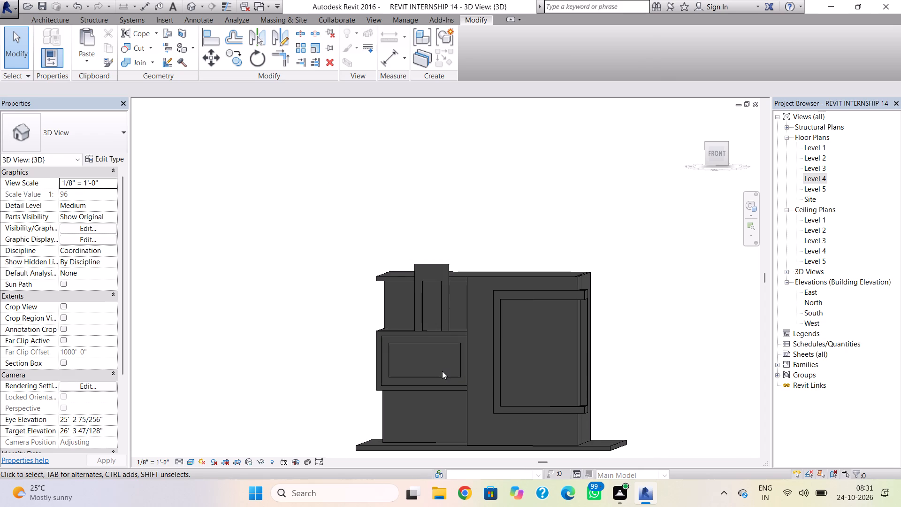
{"action": "right_click_drag", "start_coordinate": [456, 364], "coordinate": [475, 441], "text": "shift"}
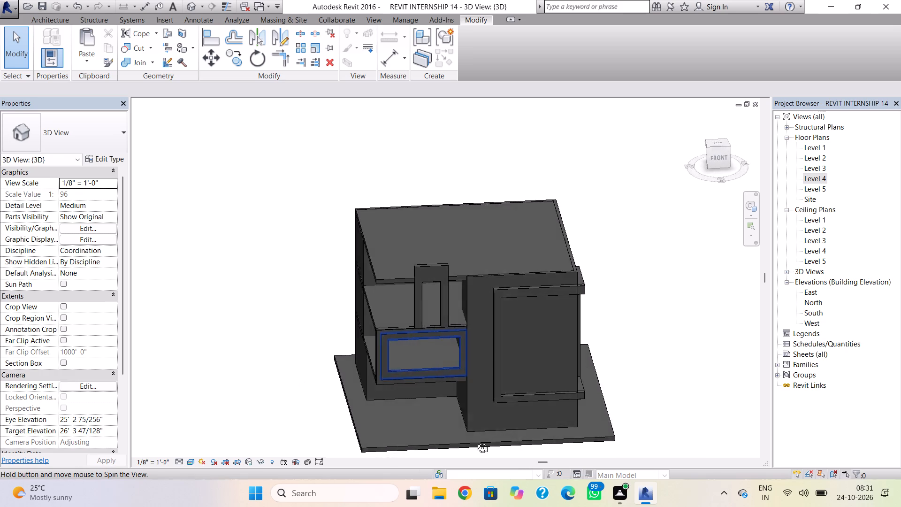
{"action": "right_click_drag", "start_coordinate": [475, 441], "coordinate": [470, 395], "text": "shift"}
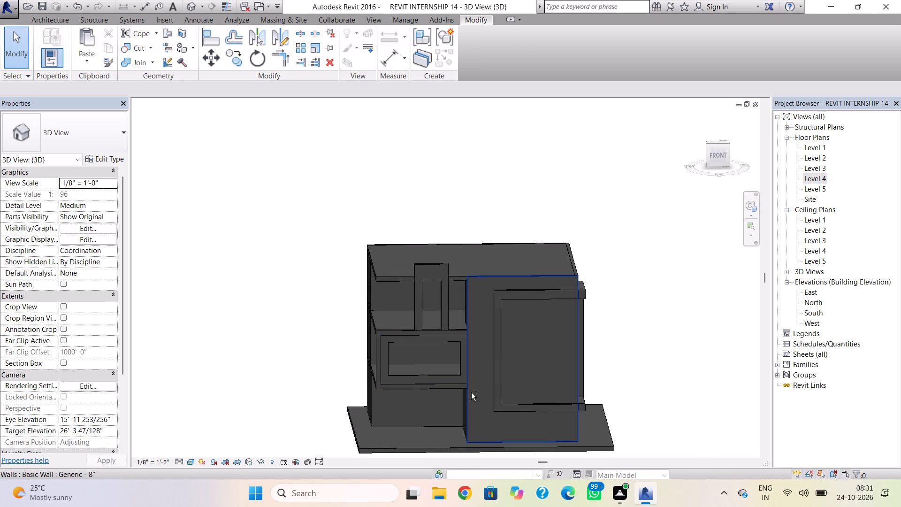
On the Level 1 floor plan, nudge the central 40'-0" wall east until it stands 24'-6" from the west wall.
{"action": "left_click", "coordinate": [493, 380]}
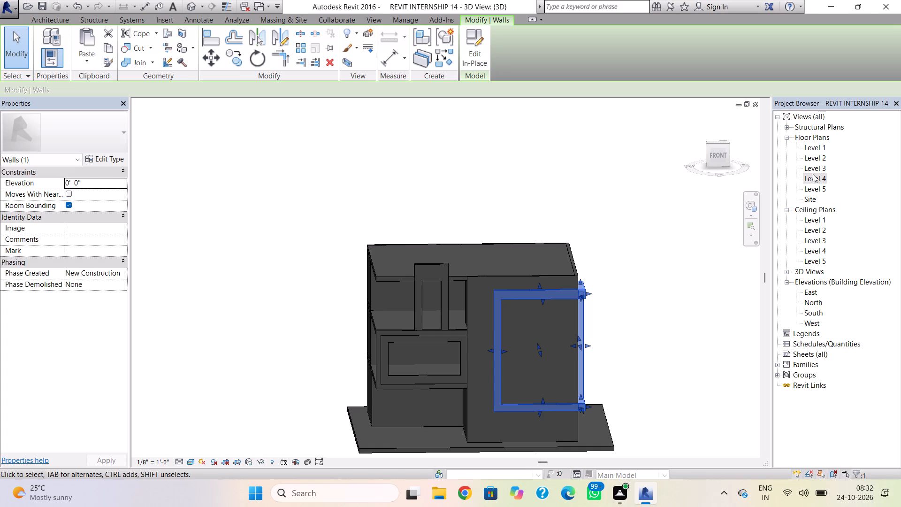
{"action": "double_click", "coordinate": [819, 151]}
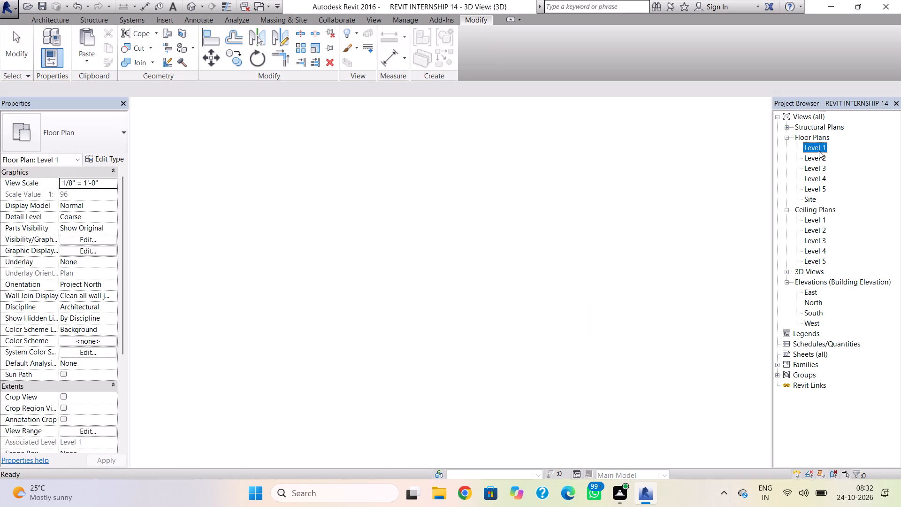
{"action": "scroll", "coordinate": [648, 327], "scroll_direction": "down", "scroll_amount": 4}
{"action": "left_click", "coordinate": [578, 332]}
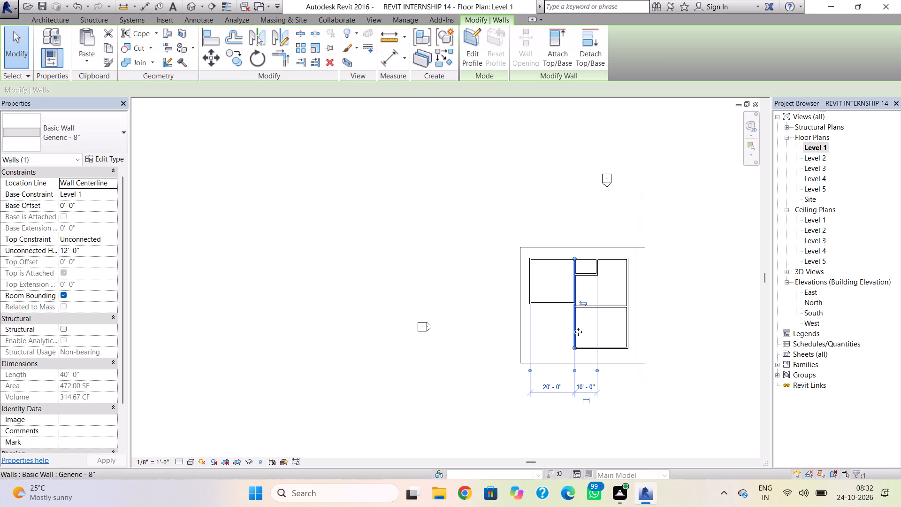
{"action": "scroll", "coordinate": [577, 334], "scroll_direction": "up", "scroll_amount": 4}
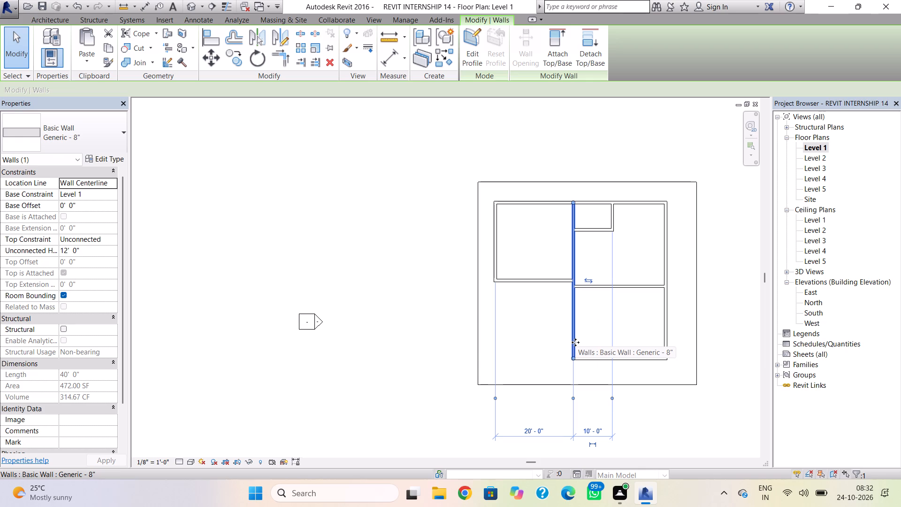
{"action": "key", "text": "Right"}
{"action": "key", "text": "Right"}
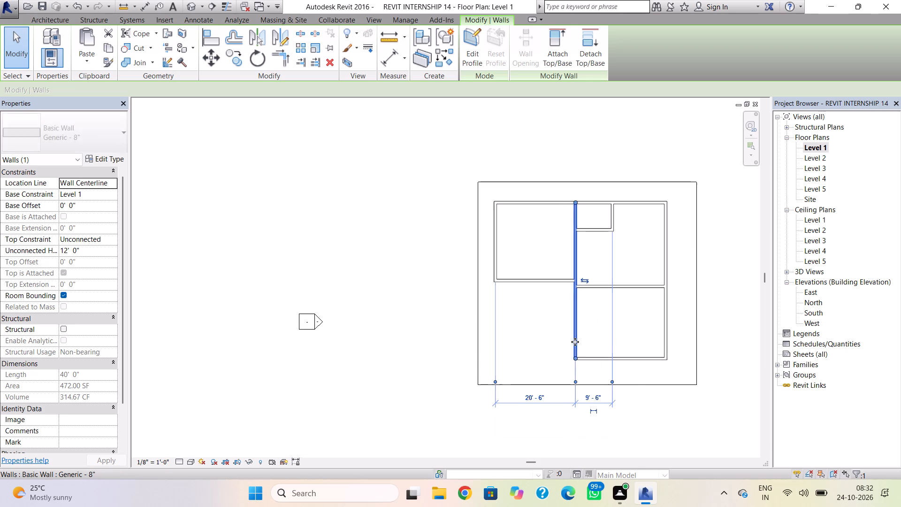
{"action": "key", "text": "Right"}
{"action": "key", "text": "Right"}
{"action": "key", "text": "Right"}
{"action": "key", "text": "Right"}
{"action": "key", "text": "Right"}
{"action": "key", "text": "Right"}
{"action": "key", "text": "Right"}
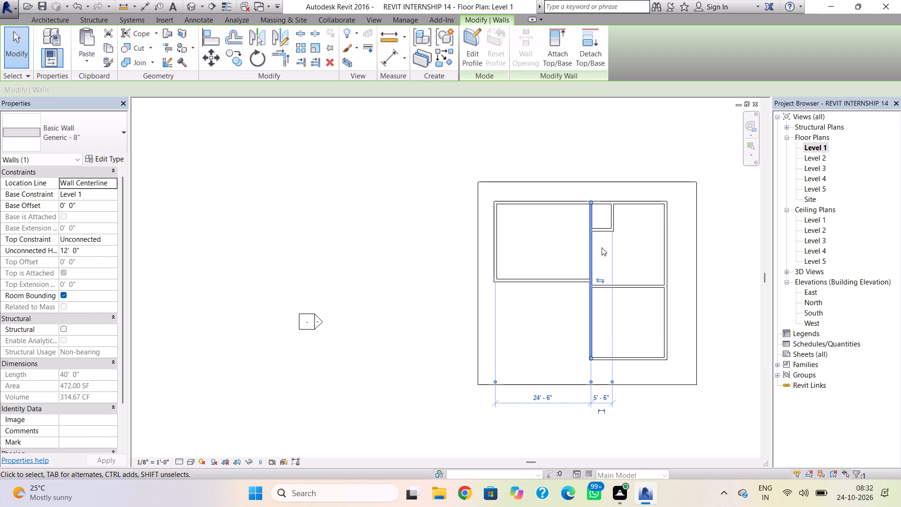
Enlarge the small room beside the Level 1 central wall: set its south wall 8'-6" from the north wall and nudge its east wall east.
{"action": "left_click", "coordinate": [601, 232]}
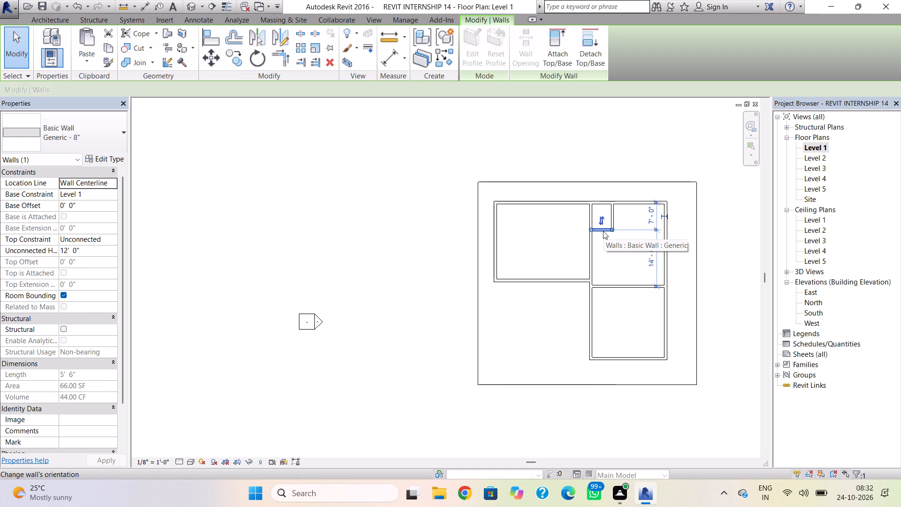
{"action": "key", "text": "Down"}
{"action": "key", "text": "Down"}
{"action": "key", "text": "Down"}
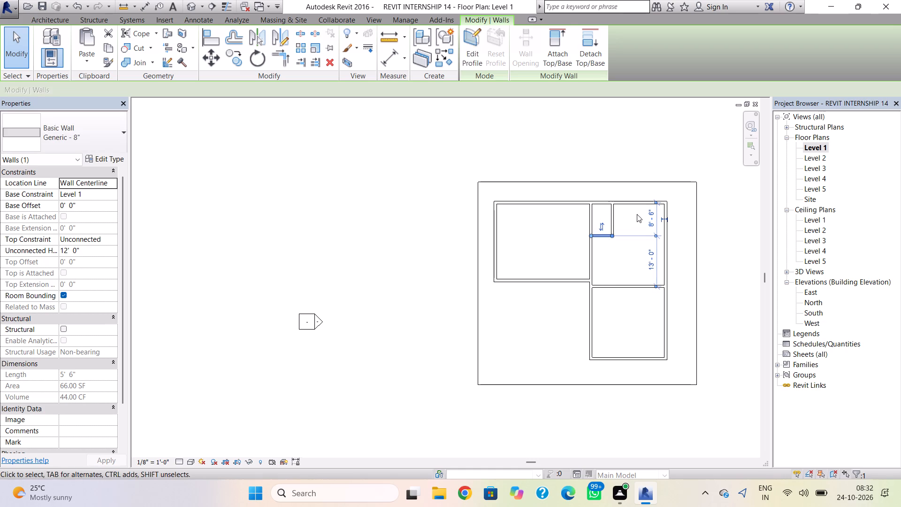
{"action": "left_click", "coordinate": [609, 221]}
{"action": "left_click", "coordinate": [612, 221]}
{"action": "key", "text": "Right"}
{"action": "key", "text": "Right"}
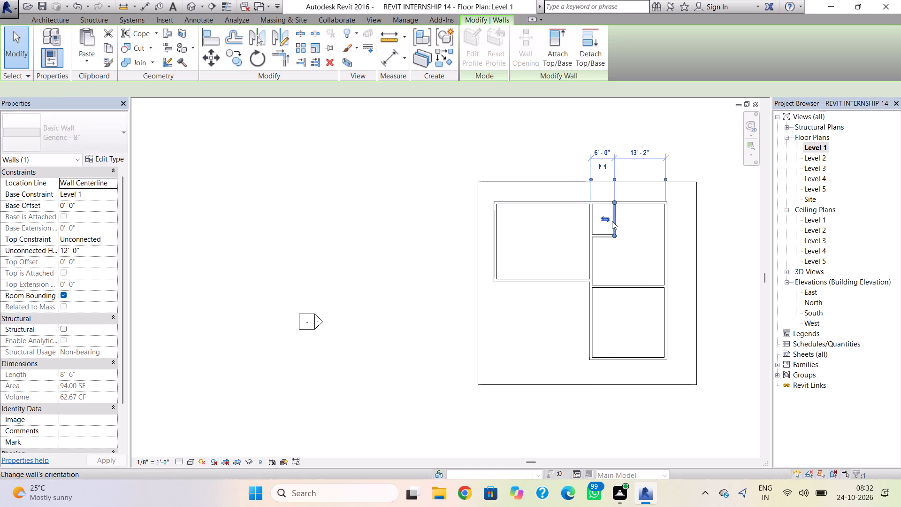
{"action": "key", "text": "Right"}
{"action": "key", "text": "Right"}
{"action": "key", "text": "Right"}
{"action": "key", "text": "Escape"}
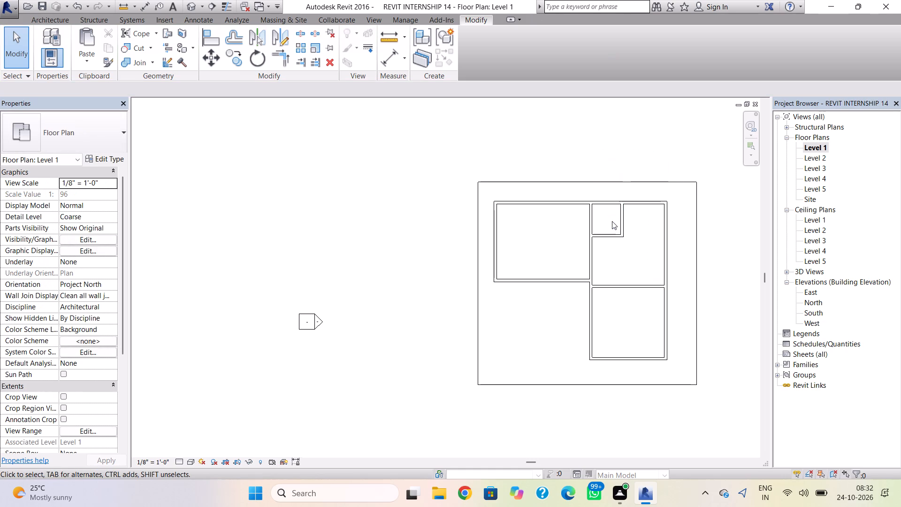
On the Level 2 floor plan, nudge the 9'-2" central wall at the front east until it stands 26'-0" from the west wall.
{"action": "left_click", "coordinate": [191, 9]}
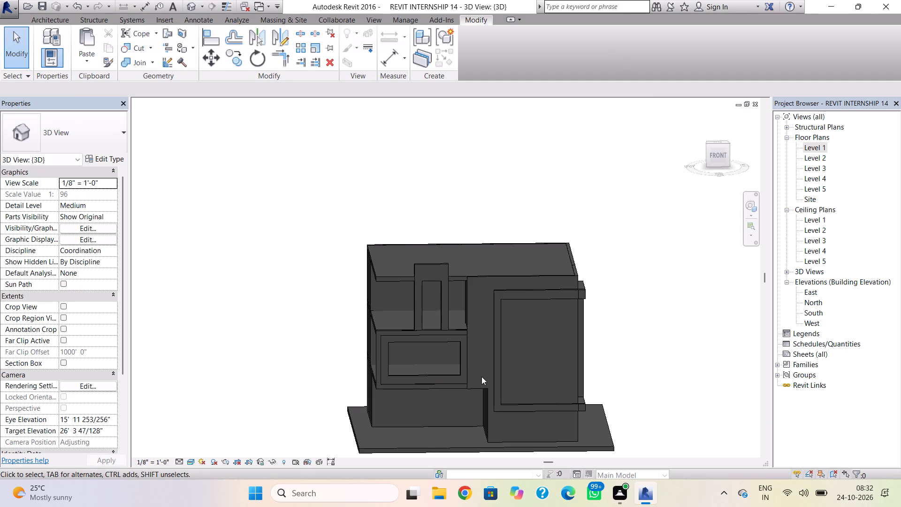
{"action": "left_click", "coordinate": [480, 386]}
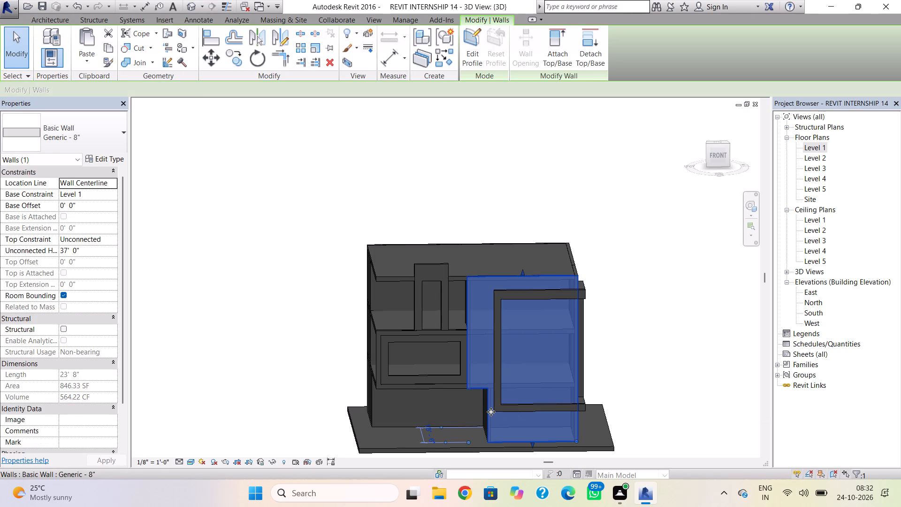
{"action": "double_click", "coordinate": [822, 157]}
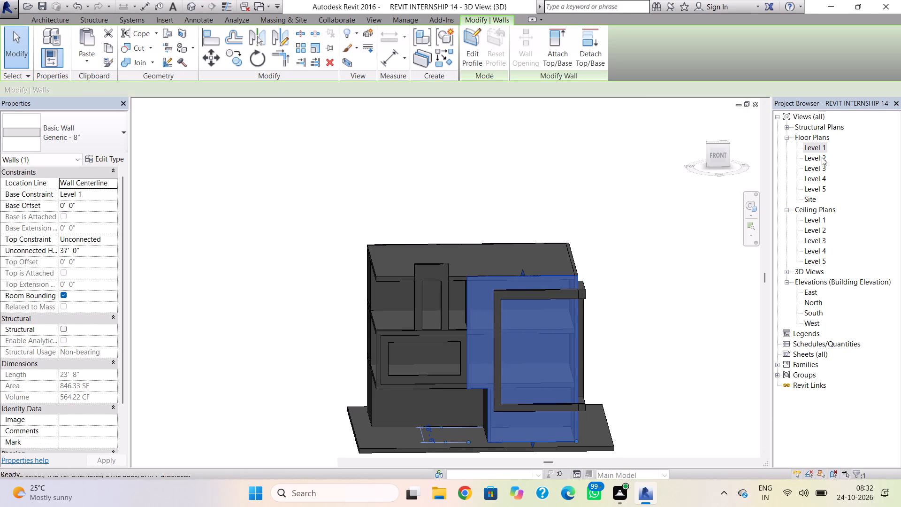
{"action": "scroll", "coordinate": [588, 333], "scroll_direction": "down", "scroll_amount": 3}
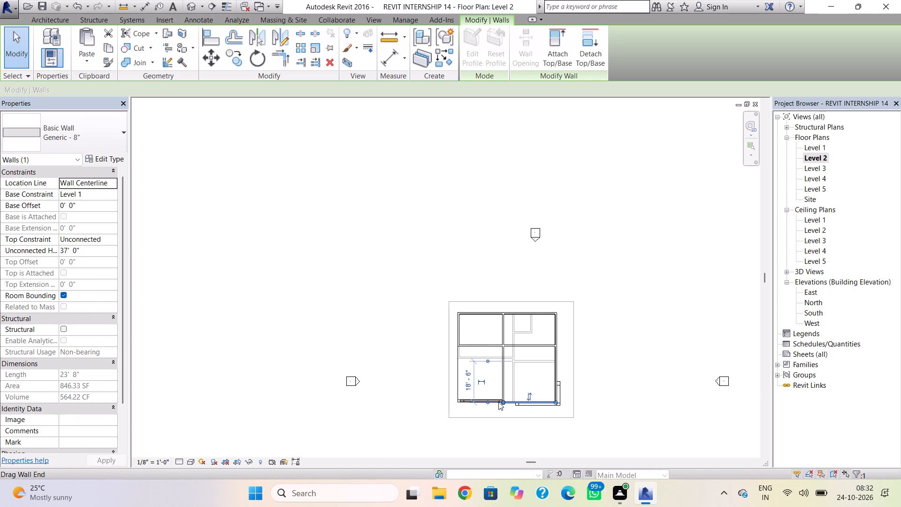
{"action": "scroll", "coordinate": [498, 402], "scroll_direction": "up", "scroll_amount": 4}
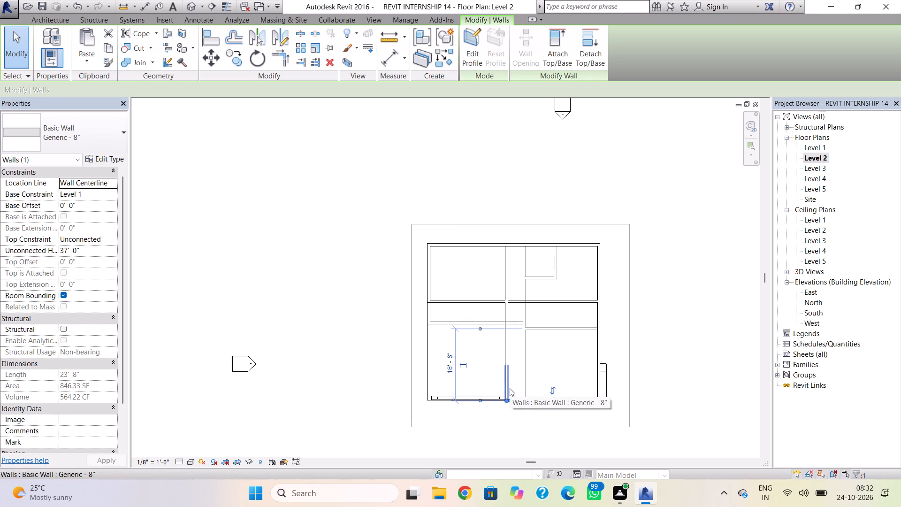
{"action": "key", "text": "Escape"}
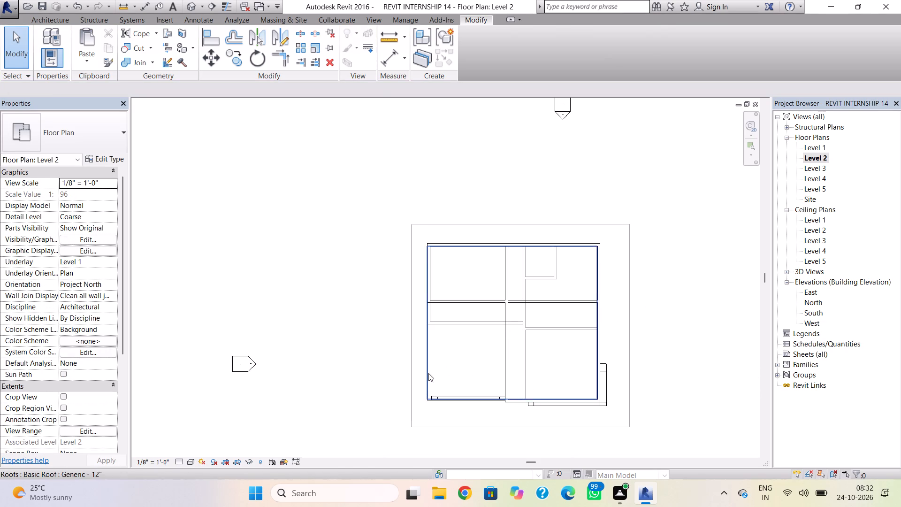
{"action": "left_click", "coordinate": [428, 373]}
{"action": "key", "text": "Escape"}
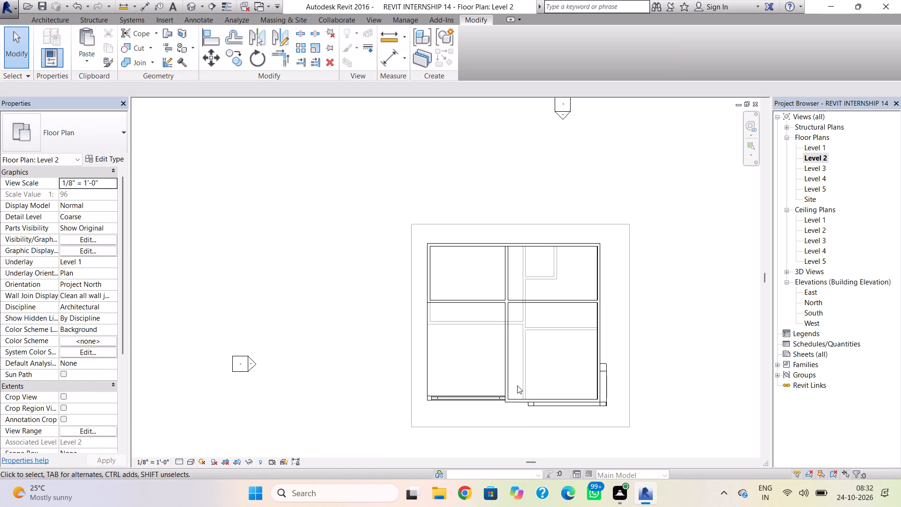
{"action": "left_click", "coordinate": [511, 381]}
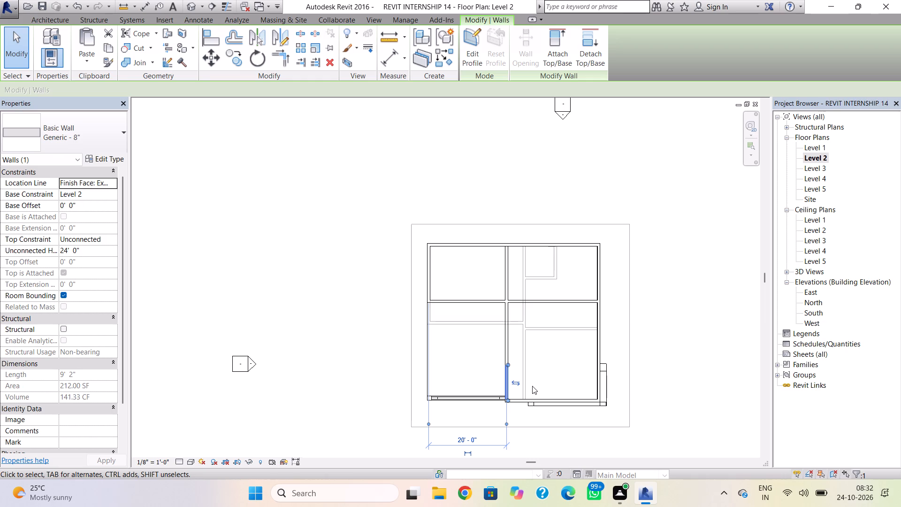
{"action": "key", "text": "Right"}
{"action": "key", "text": "Right"}
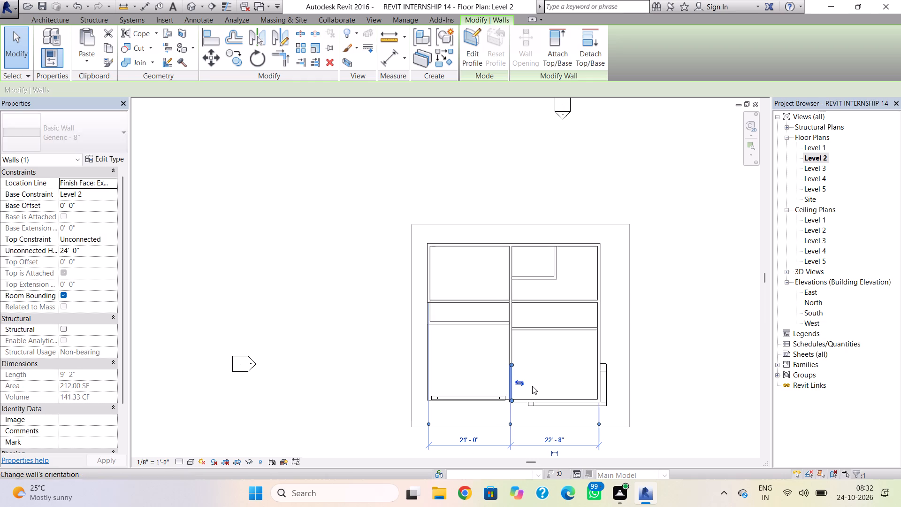
{"action": "key", "text": "Right"}
{"action": "key", "text": "Right"}
{"action": "key", "text": "Right"}
{"action": "key", "text": "Right"}
{"action": "key", "text": "Right"}
{"action": "key", "text": "Right"}
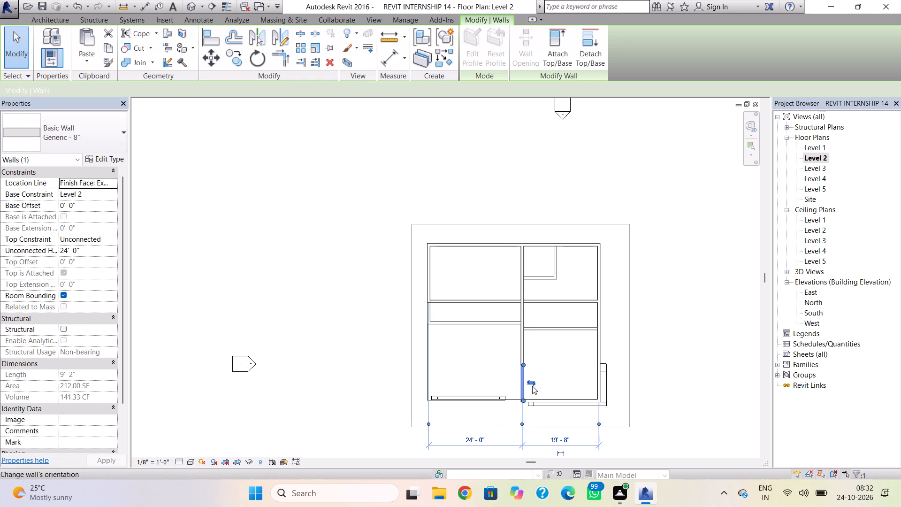
{"action": "key", "text": "Right"}
{"action": "key", "text": "Right"}
{"action": "key", "text": "Right"}
{"action": "key", "text": "Right"}
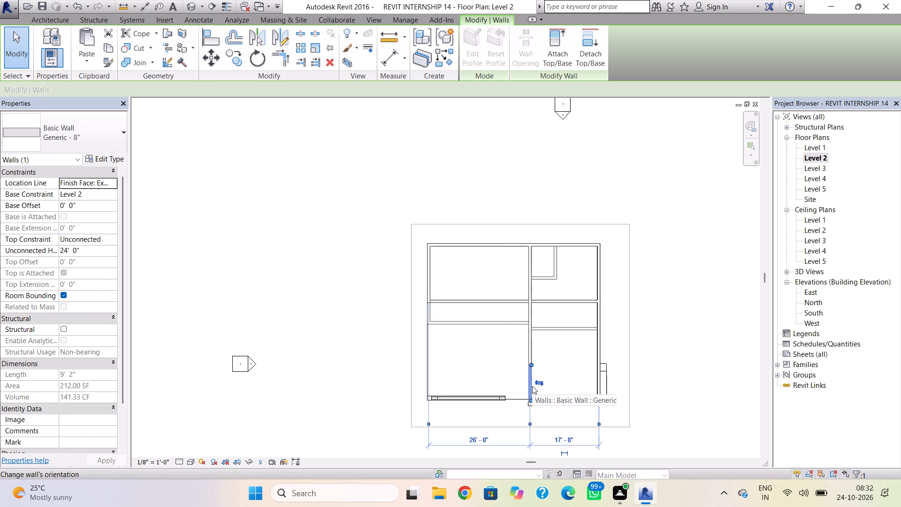
In the 3D view, extend the balcony's inner in-place panel east until it meets the tall corner frame.
{"action": "left_click", "coordinate": [193, 7]}
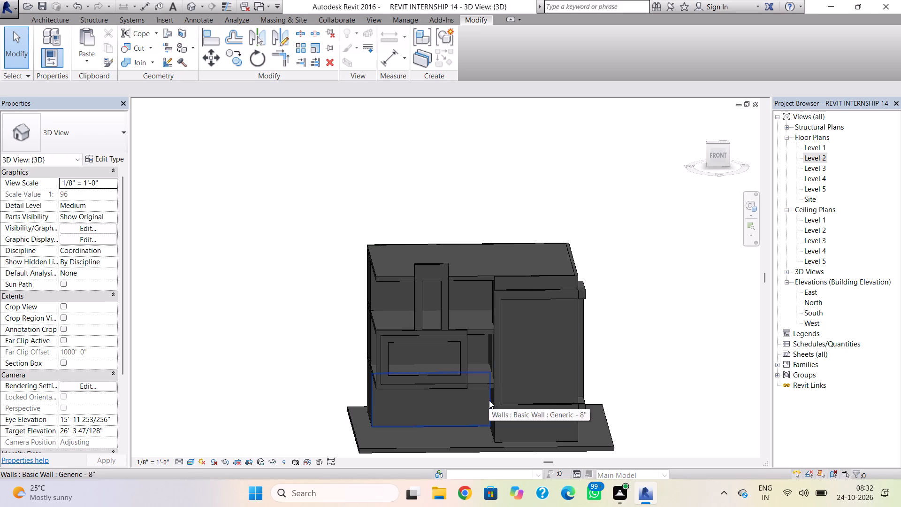
{"action": "scroll", "coordinate": [496, 365], "scroll_direction": "up", "scroll_amount": 5}
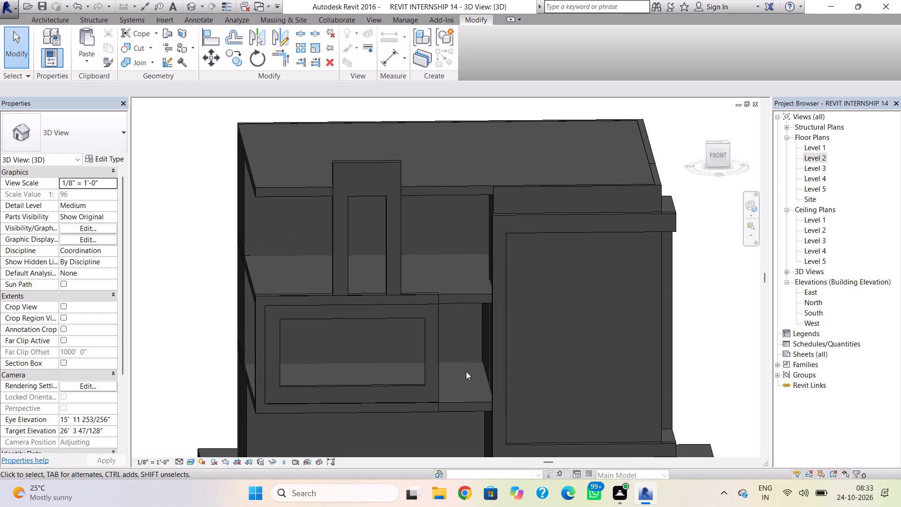
{"action": "left_click", "coordinate": [435, 375]}
{"action": "left_click_drag", "start_coordinate": [443, 355], "coordinate": [490, 355]}
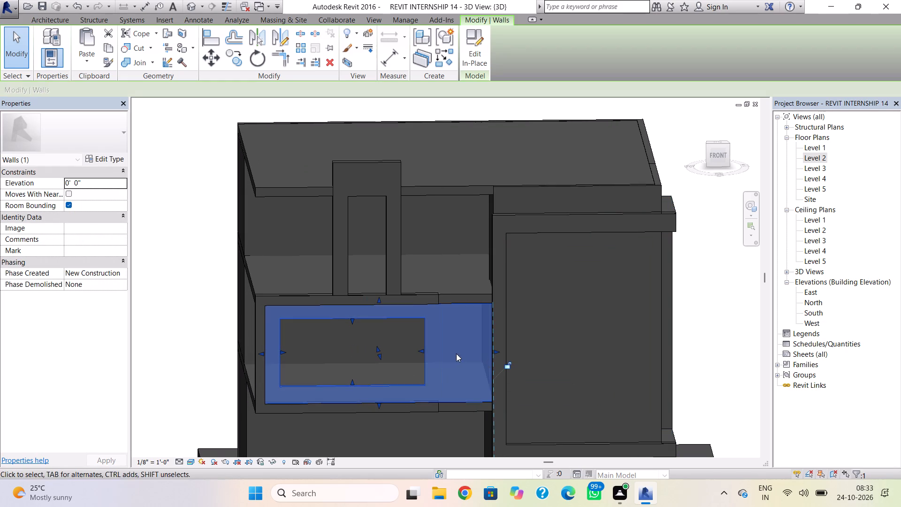
Widen the balcony panel's opening toward the east, and trim its west and top edges slightly inward for an even border.
{"action": "left_click_drag", "start_coordinate": [425, 352], "coordinate": [473, 352]}
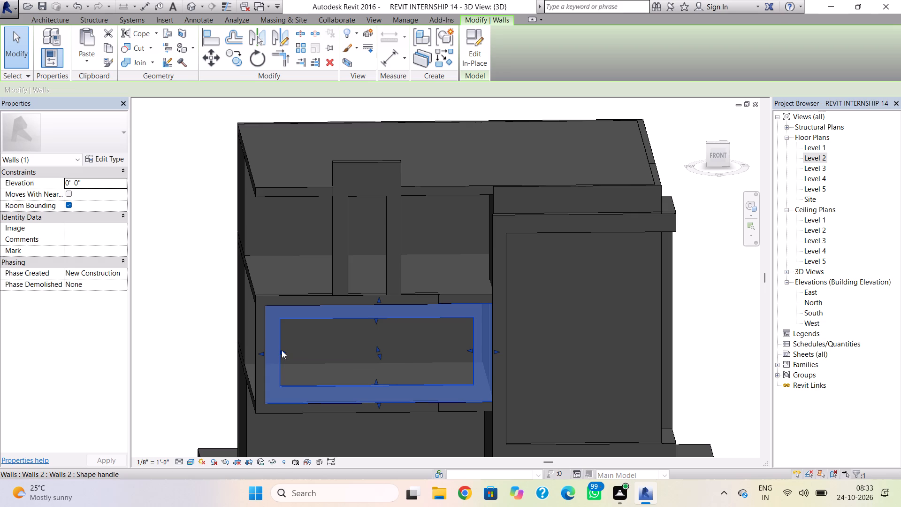
{"action": "left_click_drag", "start_coordinate": [282, 350], "coordinate": [288, 353]}
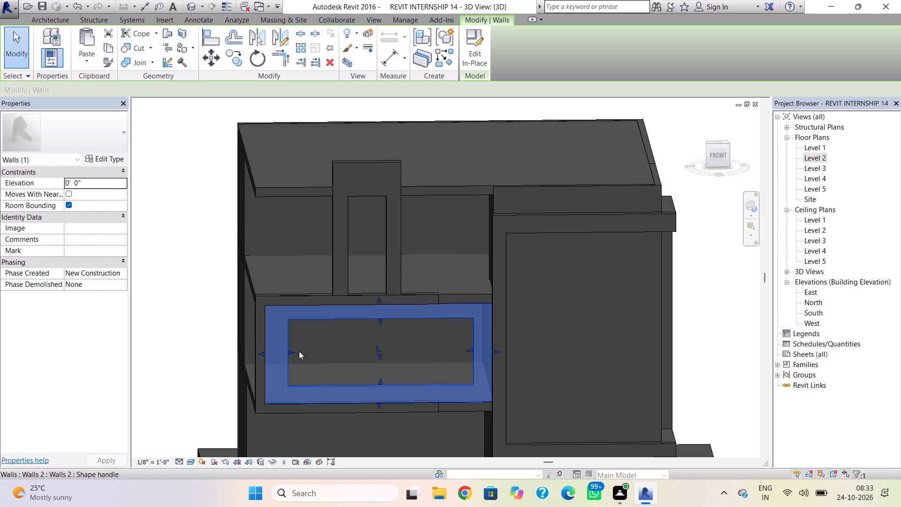
{"action": "left_click", "coordinate": [375, 319]}
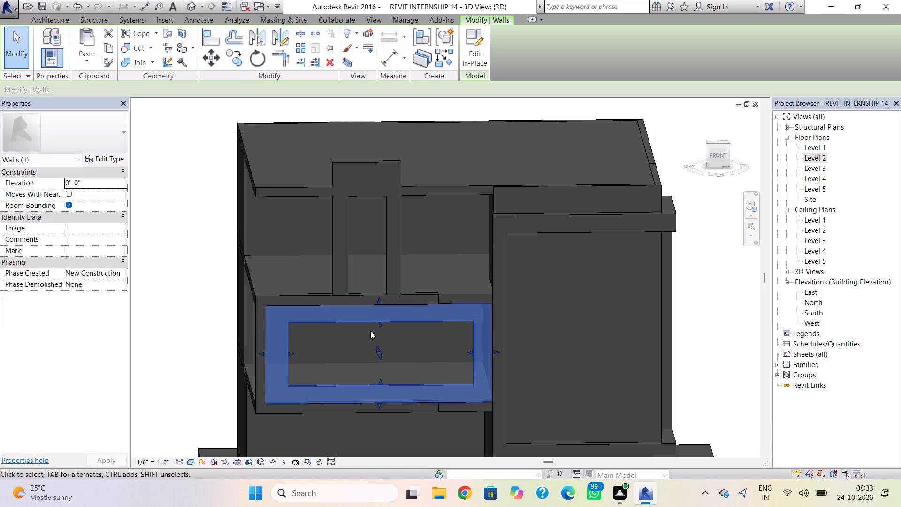
{"action": "left_click", "coordinate": [368, 335]}
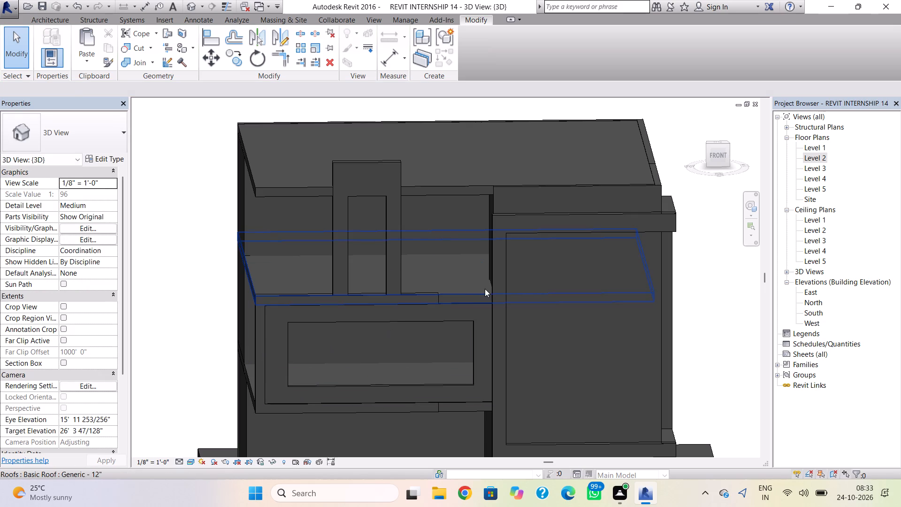
Extend the top and bottom arms of the C-shaped outer balcony frame east to meet the tall corner frame.
{"action": "left_click", "coordinate": [434, 299]}
{"action": "left_click_drag", "start_coordinate": [439, 300], "coordinate": [494, 307]}
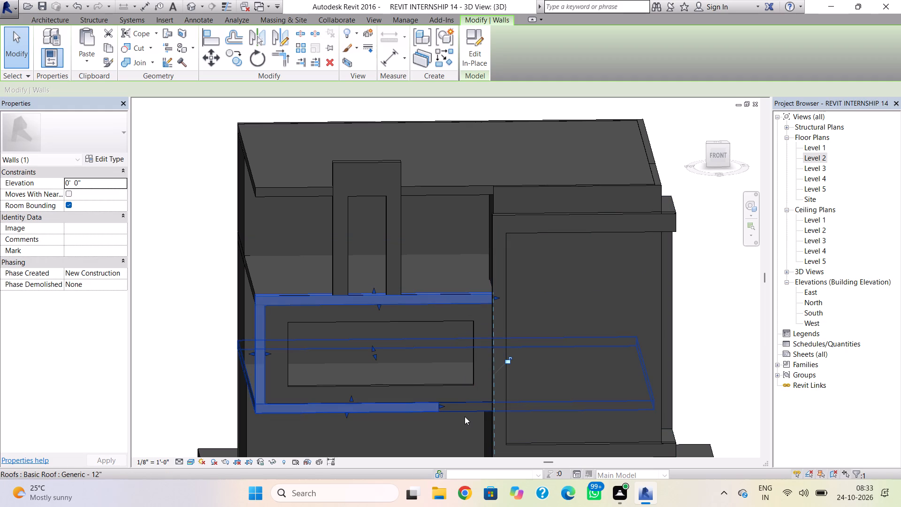
{"action": "left_click_drag", "start_coordinate": [458, 427], "coordinate": [456, 457]}
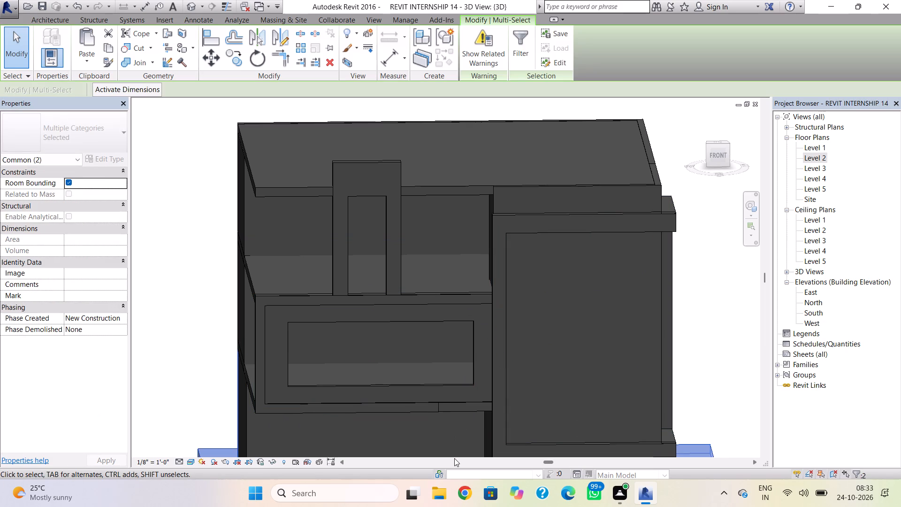
{"action": "left_click", "coordinate": [442, 413]}
{"action": "left_click_drag", "start_coordinate": [442, 409], "coordinate": [442, 409]}
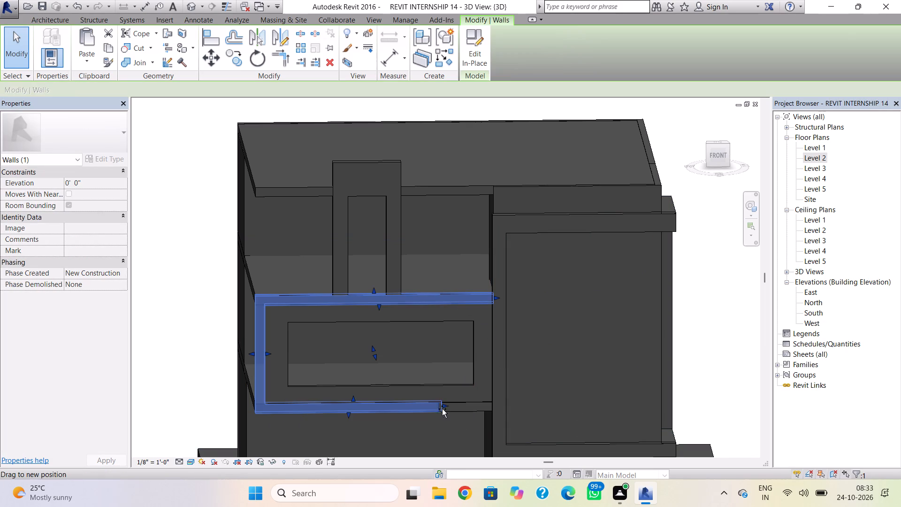
{"action": "left_click_drag", "start_coordinate": [442, 409], "coordinate": [489, 408]}
{"action": "left_click", "coordinate": [553, 389]}
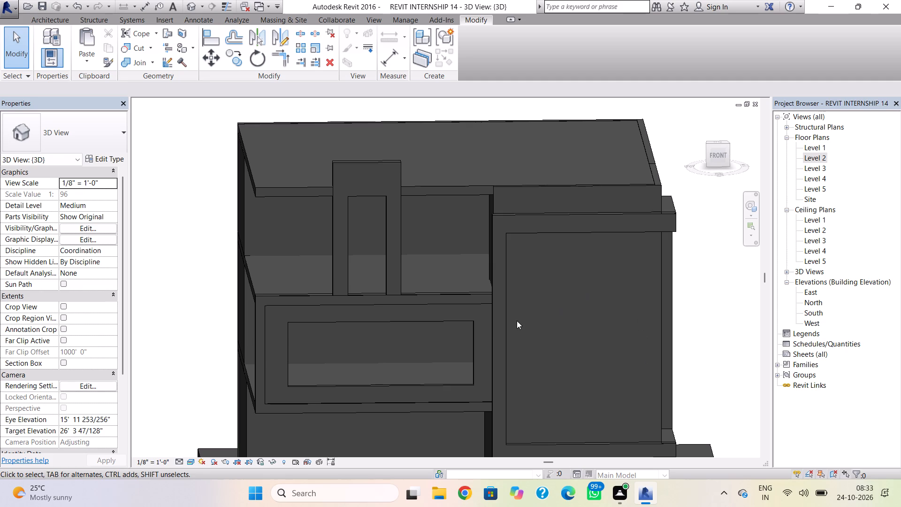
Thicken the tall corner frame's west vertical leg slightly by shifting its inner edge east.
{"action": "left_click", "coordinate": [491, 330]}
{"action": "left_click", "coordinate": [493, 352]}
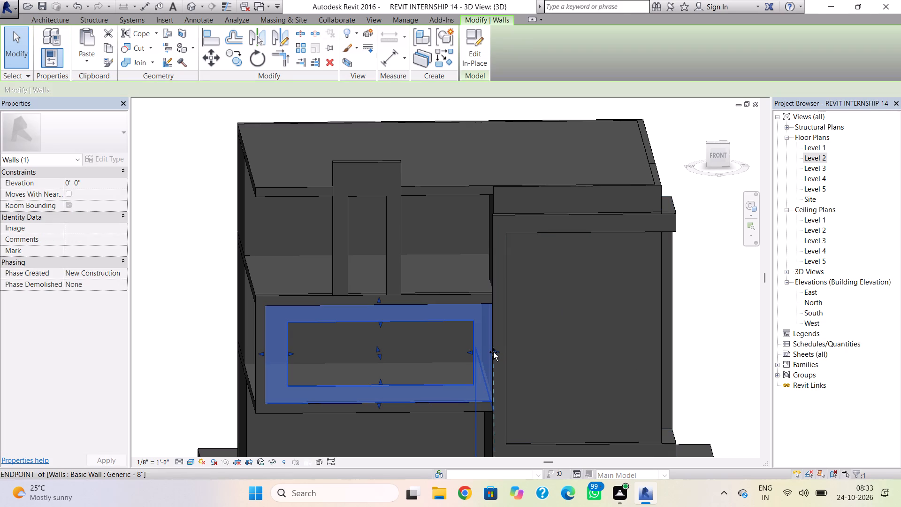
{"action": "left_click", "coordinate": [509, 346]}
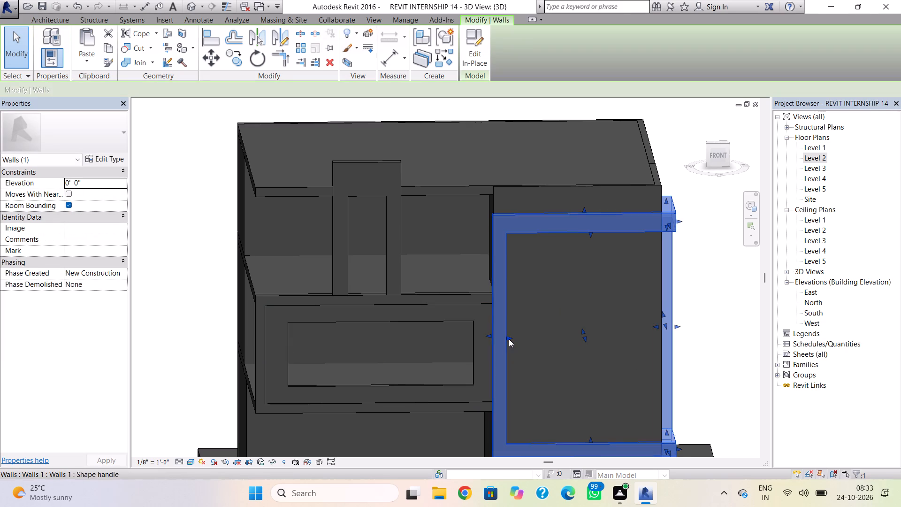
{"action": "left_click", "coordinate": [509, 338]}
{"action": "left_click", "coordinate": [550, 357]}
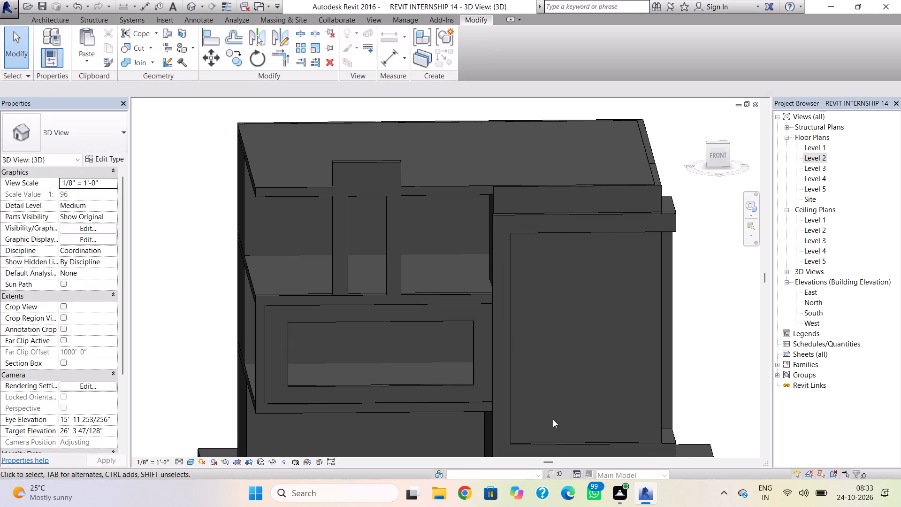
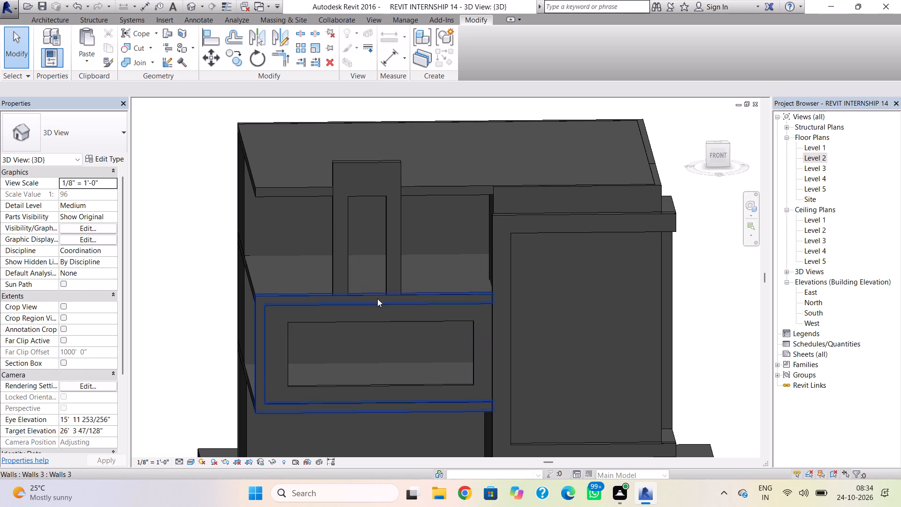
Thicken both vertical legs of the upper inverted-U frame by shifting its outer east and west edges slightly outward.
{"action": "key", "text": "Escape"}
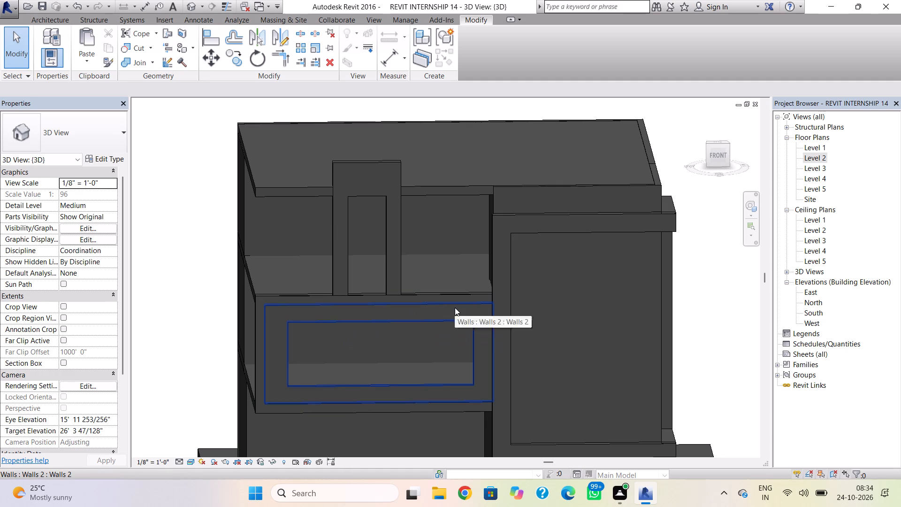
{"action": "left_click", "coordinate": [401, 264]}
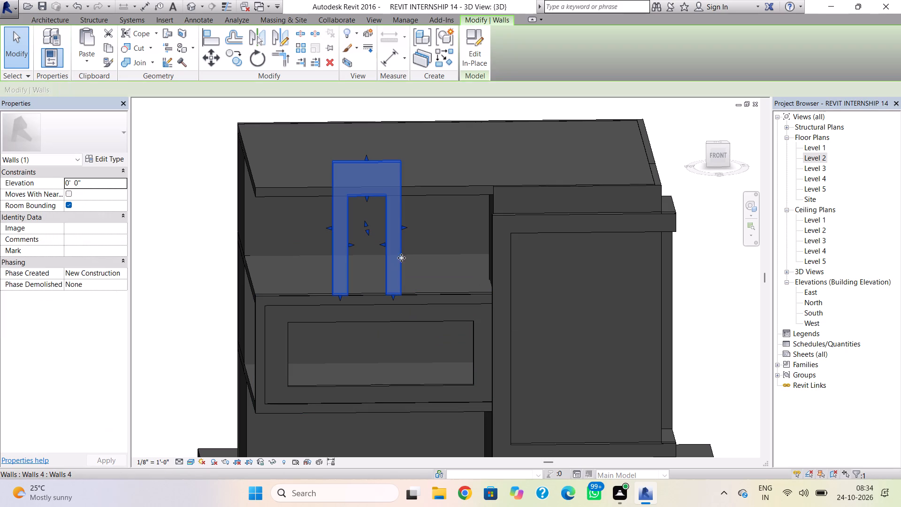
{"action": "left_click", "coordinate": [405, 227]}
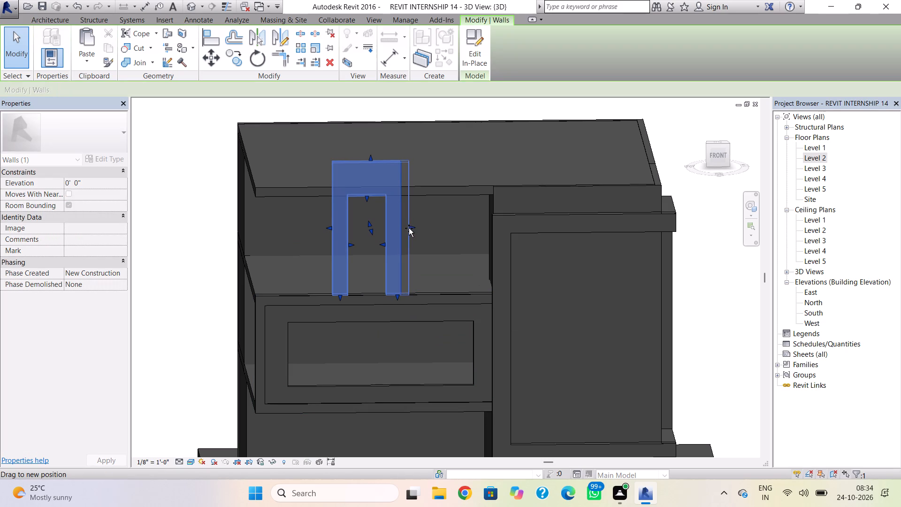
{"action": "left_click", "coordinate": [328, 228]}
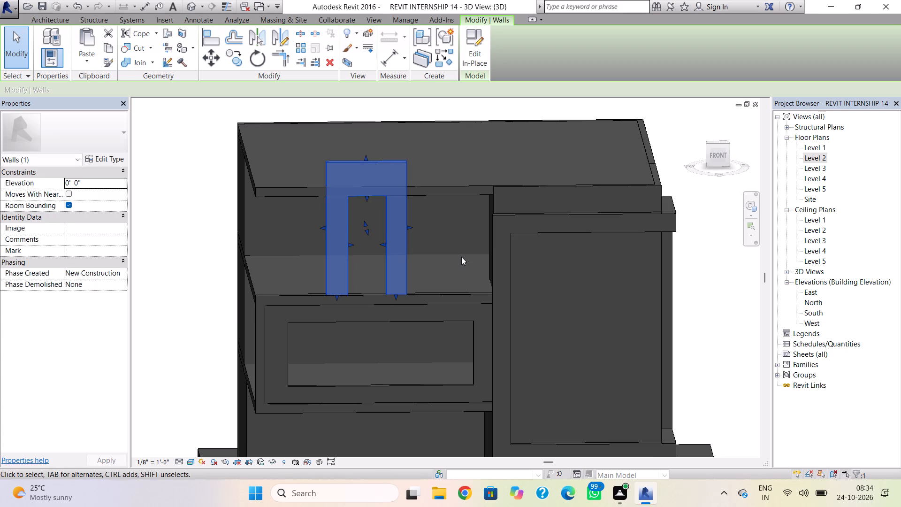
{"action": "left_click", "coordinate": [461, 257]}
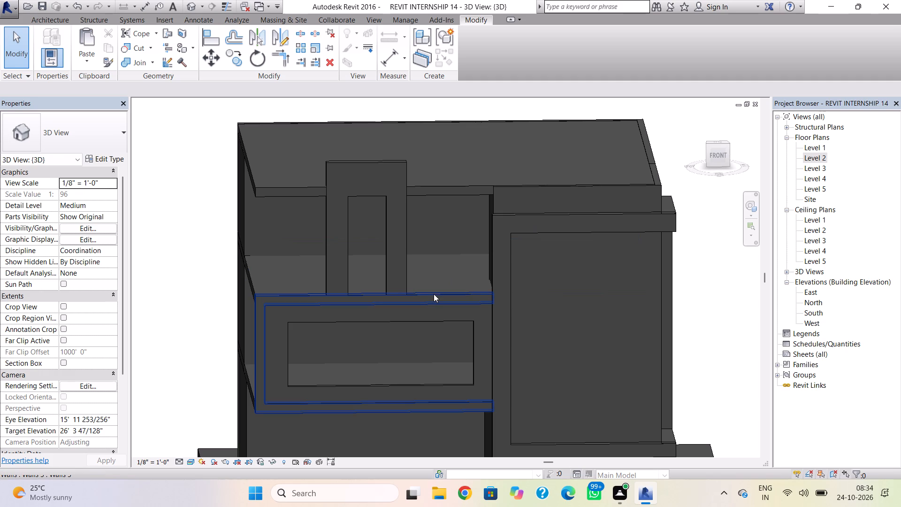
On the Level 3 plan, draw a Generic - 5" wall about 9'-6" long up to Level 4, from the inverted-U frame's east edge to the corner wall.
{"action": "right_click_drag", "start_coordinate": [433, 294], "coordinate": [580, 296], "text": "shift"}
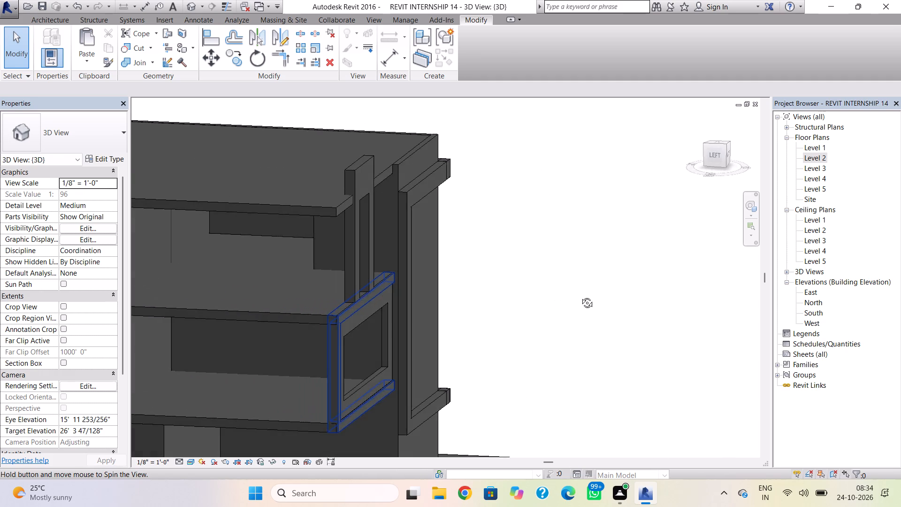
{"action": "right_click_drag", "start_coordinate": [580, 296], "coordinate": [574, 328], "text": "shift"}
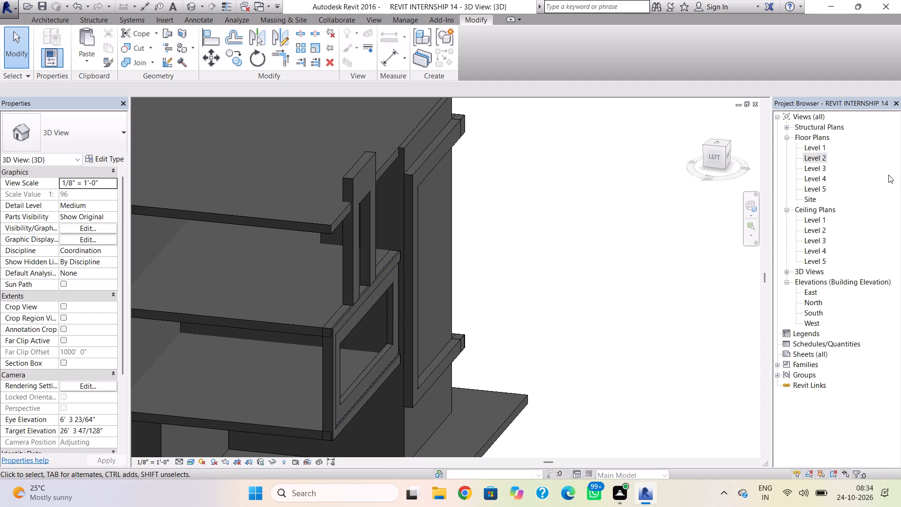
{"action": "scroll", "coordinate": [390, 301], "scroll_direction": "down", "scroll_amount": 3}
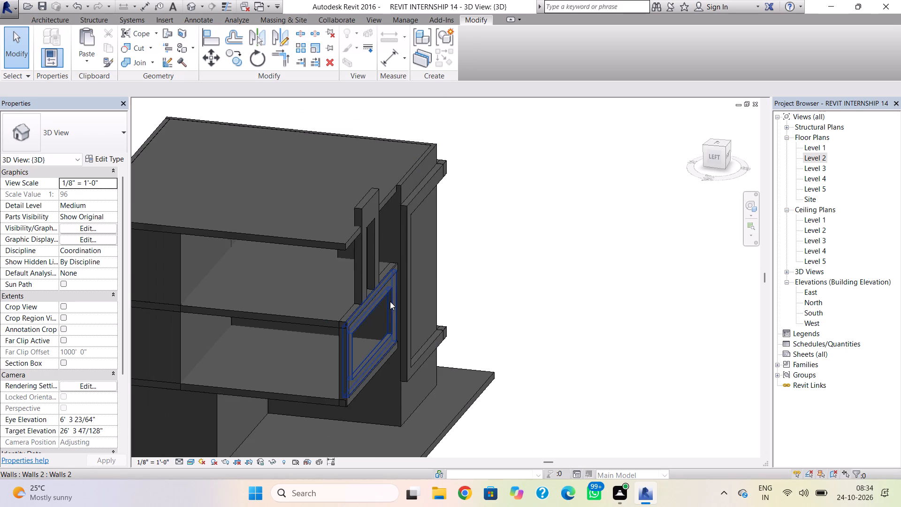
{"action": "left_click", "coordinate": [814, 166]}
{"action": "left_click", "coordinate": [814, 166]}
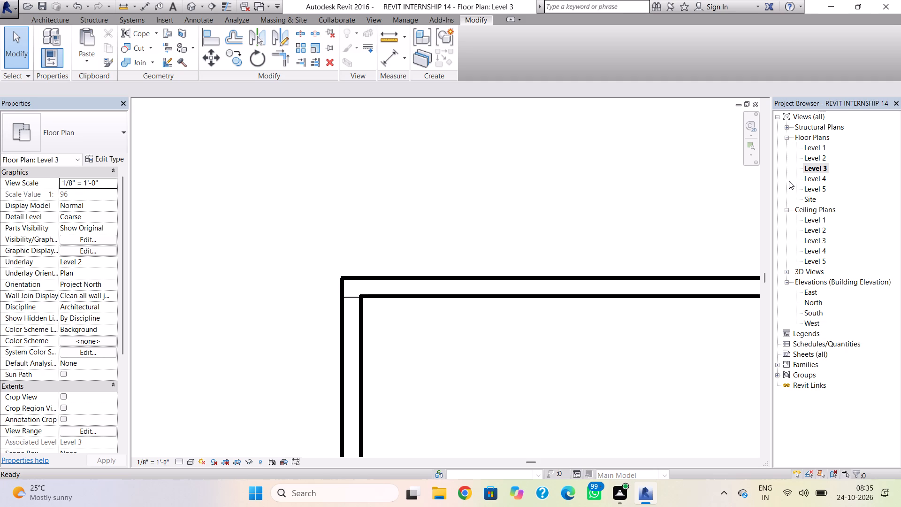
{"action": "scroll", "coordinate": [725, 215], "scroll_direction": "down", "scroll_amount": 4}
{"action": "scroll", "coordinate": [573, 260], "scroll_direction": "down", "scroll_amount": 8}
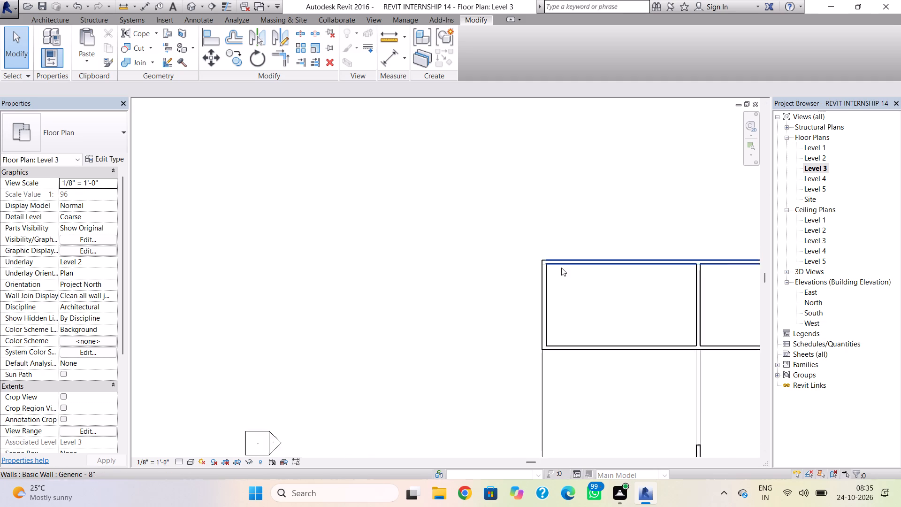
{"action": "scroll", "coordinate": [561, 268], "scroll_direction": "down", "scroll_amount": 2}
{"action": "middle_click_drag", "start_coordinate": [561, 268], "coordinate": [488, 267]}
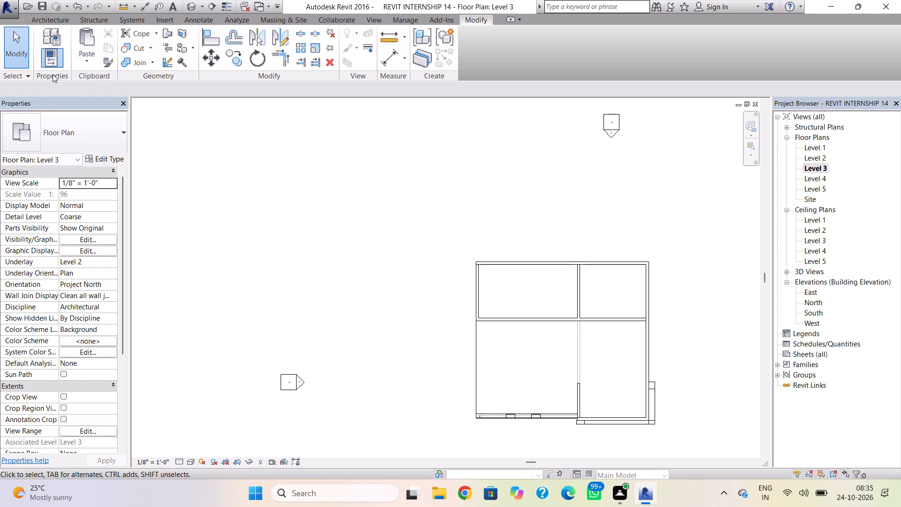
{"action": "left_click", "coordinate": [57, 18]}
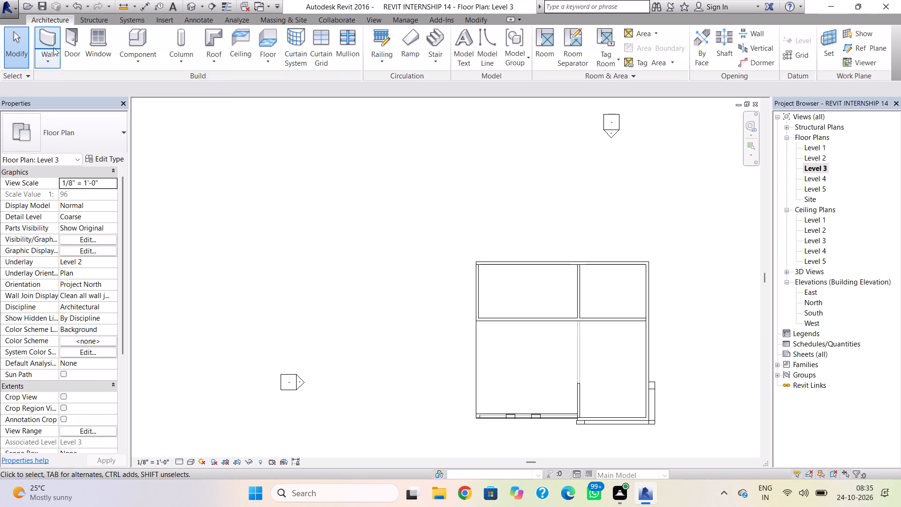
{"action": "left_click", "coordinate": [53, 47]}
{"action": "left_click", "coordinate": [74, 123]}
{"action": "scroll", "coordinate": [76, 209], "scroll_direction": "up", "scroll_amount": 3}
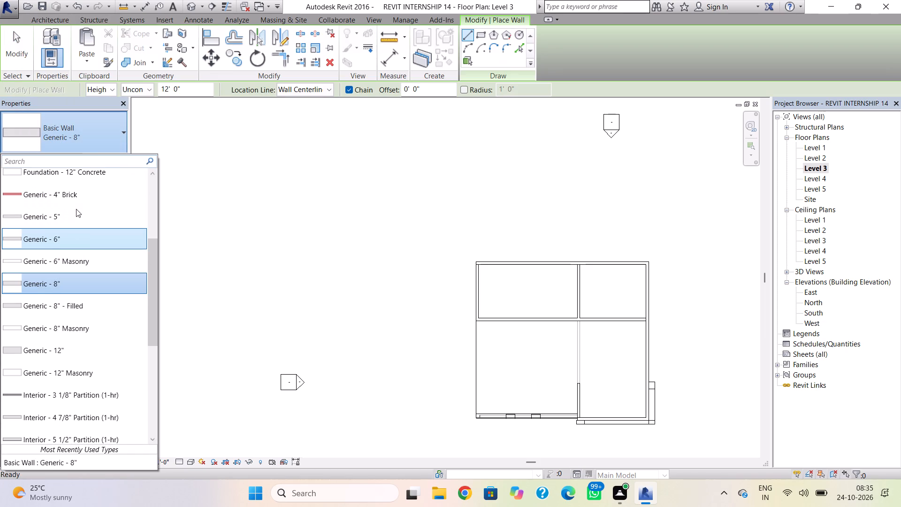
{"action": "scroll", "coordinate": [81, 207], "scroll_direction": "up", "scroll_amount": 1}
{"action": "left_click", "coordinate": [76, 242]}
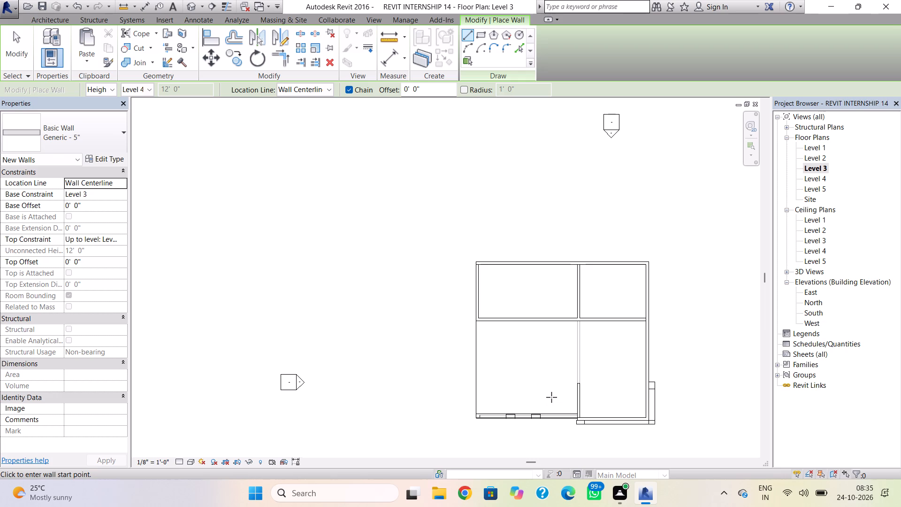
{"action": "scroll", "coordinate": [574, 411], "scroll_direction": "up", "scroll_amount": 5}
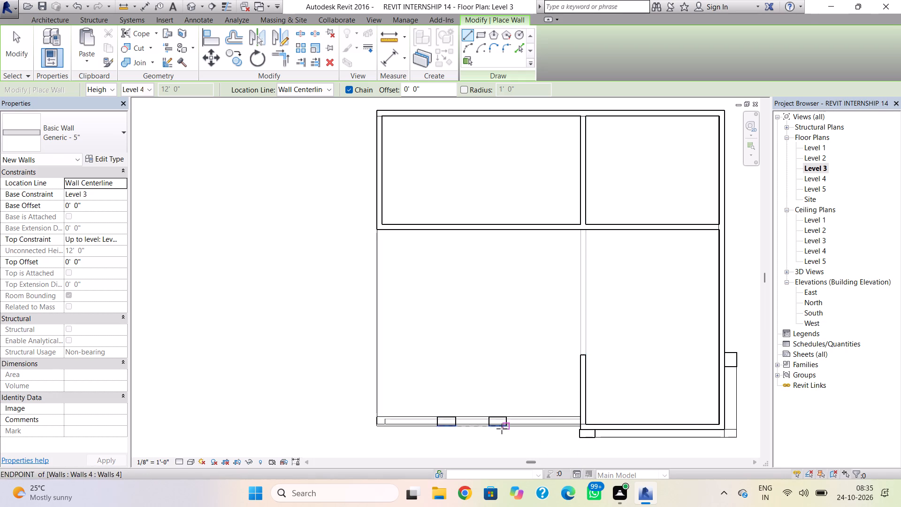
{"action": "scroll", "coordinate": [502, 429], "scroll_direction": "up", "scroll_amount": 8}
{"action": "left_click", "coordinate": [511, 422]}
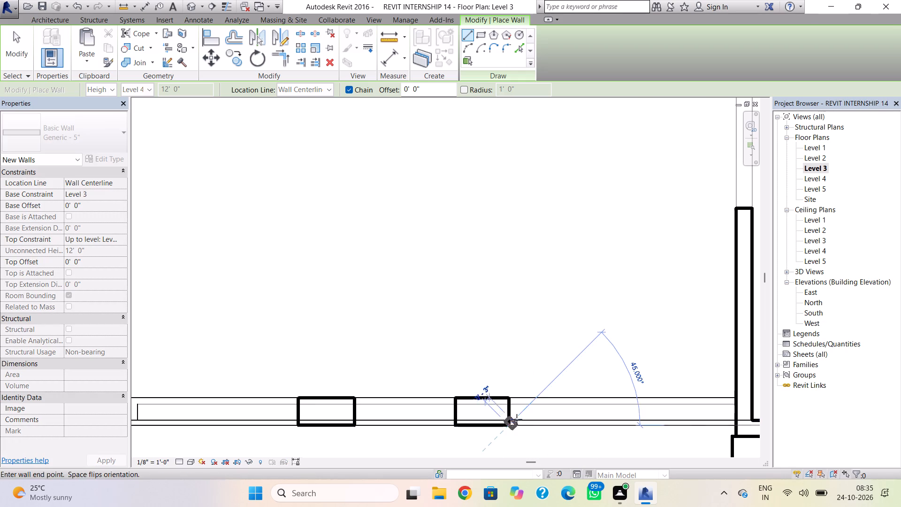
{"action": "left_click", "coordinate": [737, 422]}
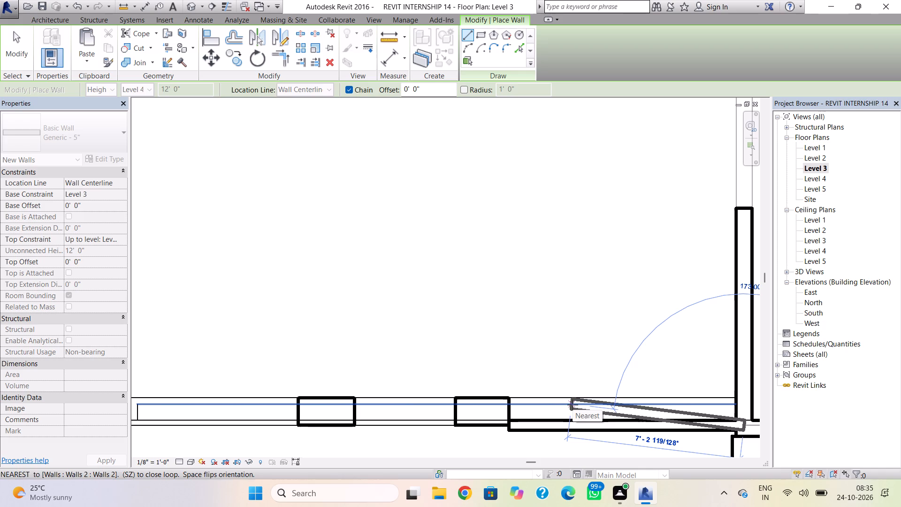
{"action": "key", "text": "Escape"}
In the 3D view, raise the new Level 3 wall's bottom edge about 1' to align with the top edge of the balcony frame.
{"action": "left_click", "coordinate": [189, 2]}
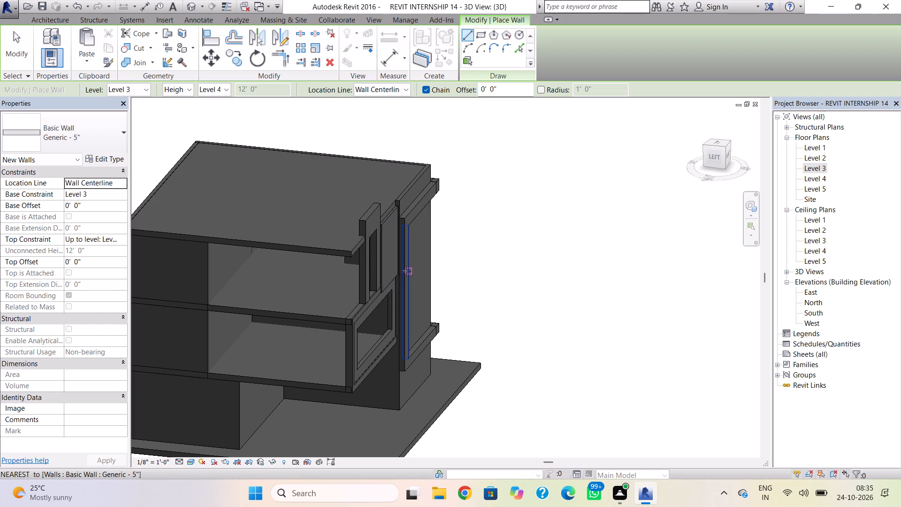
{"action": "right_click", "coordinate": [202, 506]}
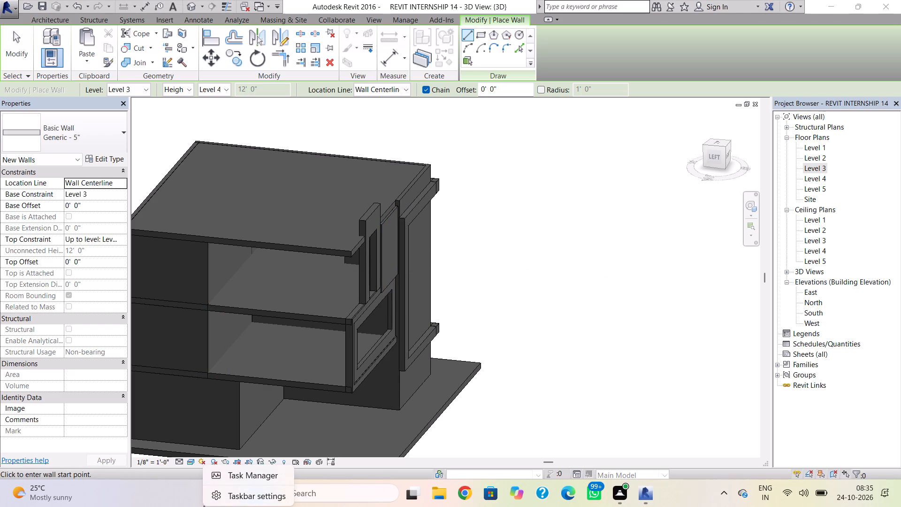
{"action": "right_click_drag", "start_coordinate": [374, 438], "coordinate": [369, 438], "text": "shift"}
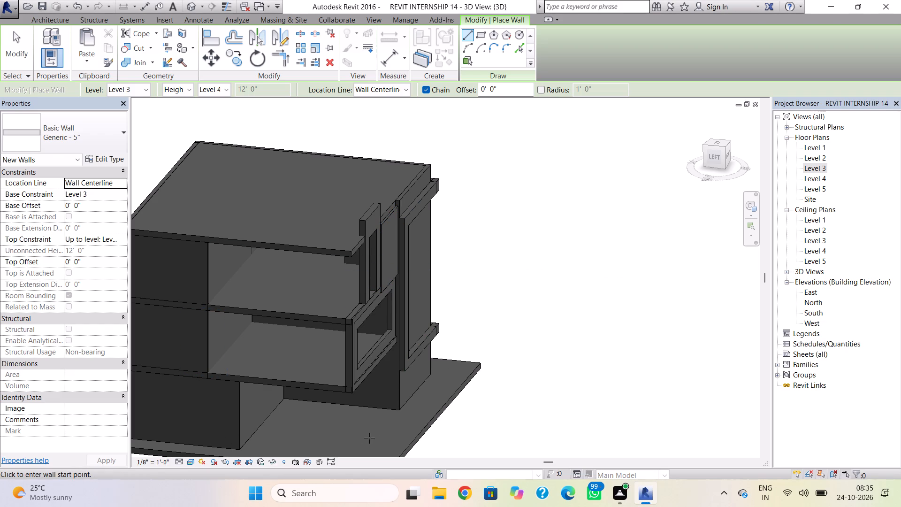
{"action": "right_click_drag", "start_coordinate": [369, 438], "coordinate": [327, 420], "text": "shift"}
{"action": "right_click_drag", "start_coordinate": [393, 416], "coordinate": [241, 370], "text": "shift"}
{"action": "scroll", "coordinate": [339, 321], "scroll_direction": "up", "scroll_amount": 1}
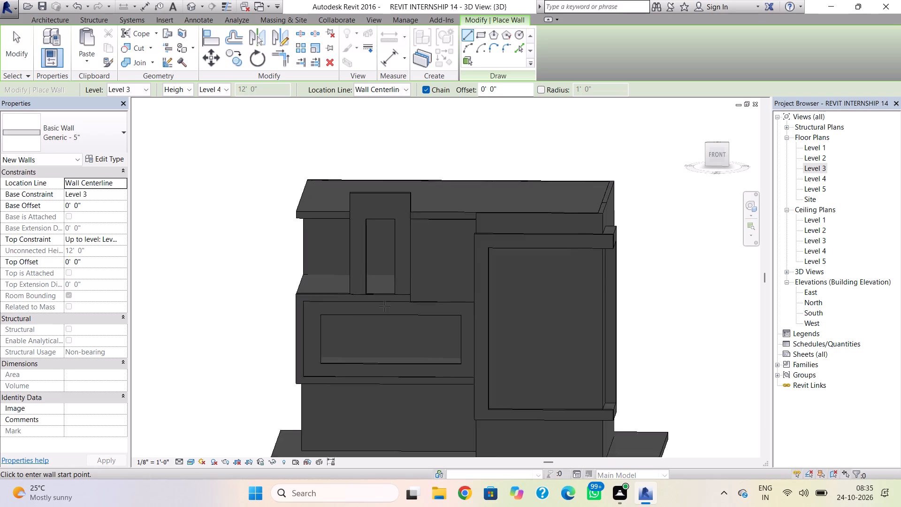
{"action": "scroll", "coordinate": [384, 306], "scroll_direction": "up", "scroll_amount": 2}
{"action": "key", "text": "Escape"}
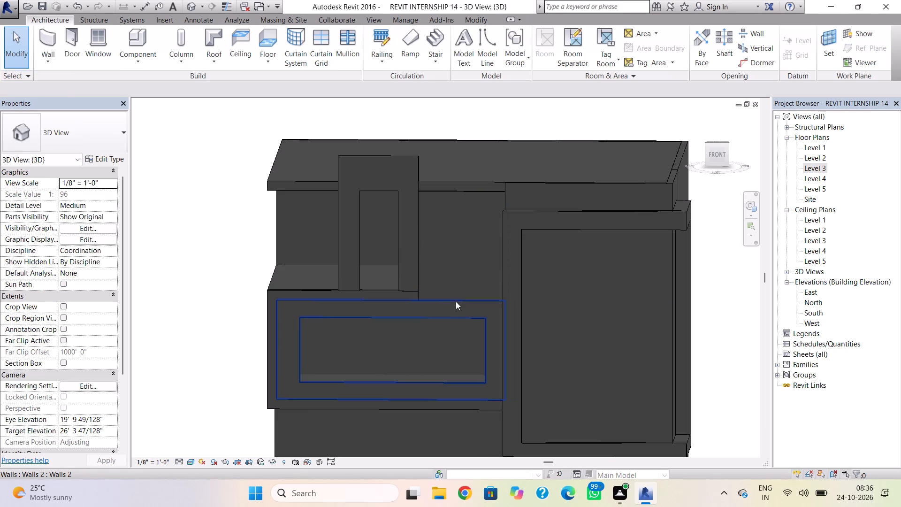
{"action": "left_click", "coordinate": [457, 297]}
{"action": "scroll", "coordinate": [458, 300], "scroll_direction": "up", "scroll_amount": 4}
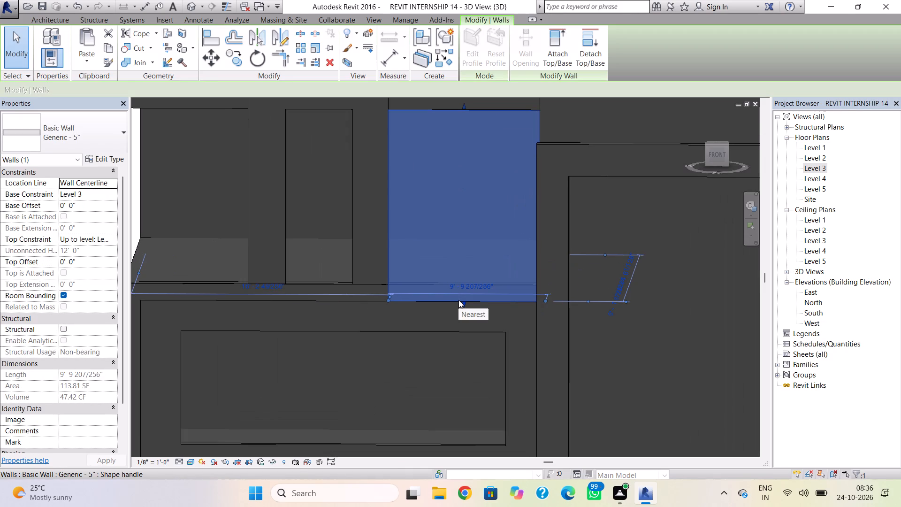
{"action": "left_click", "coordinate": [719, 148]}
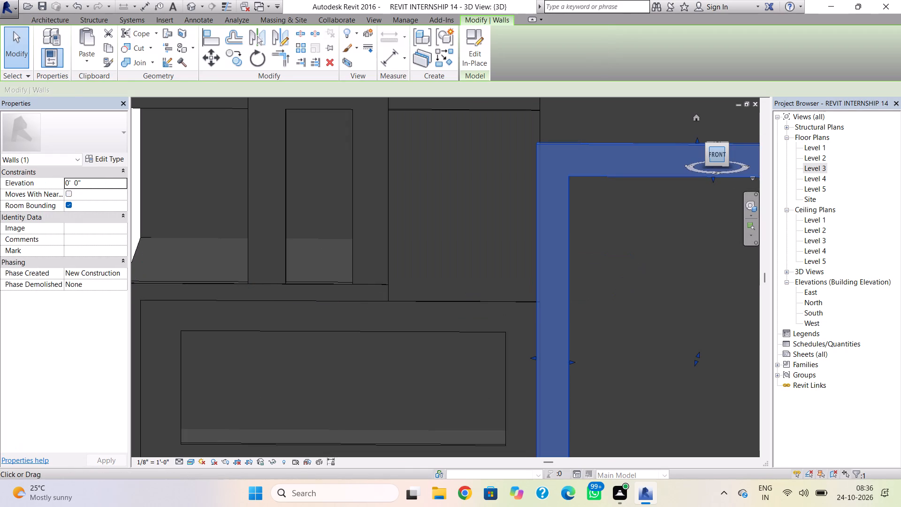
{"action": "key", "text": "Escape"}
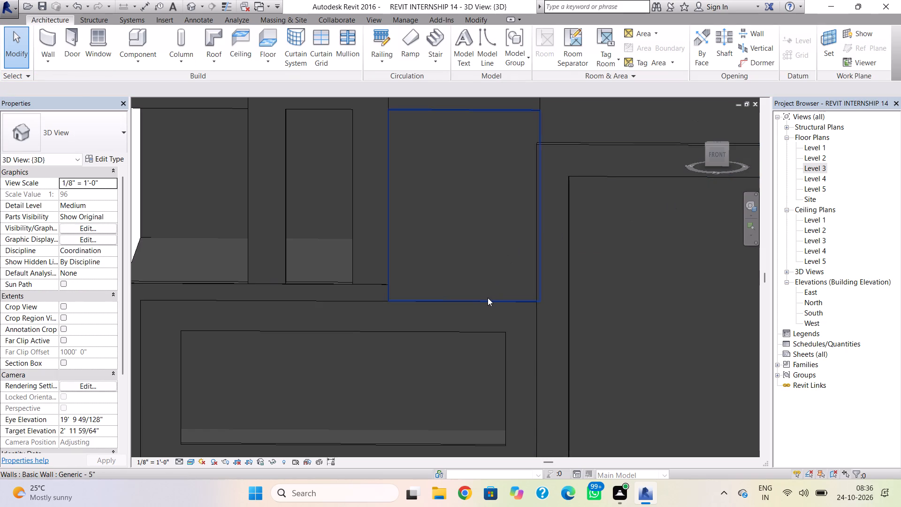
{"action": "left_click", "coordinate": [488, 298]}
{"action": "left_click_drag", "start_coordinate": [464, 302], "coordinate": [465, 292]}
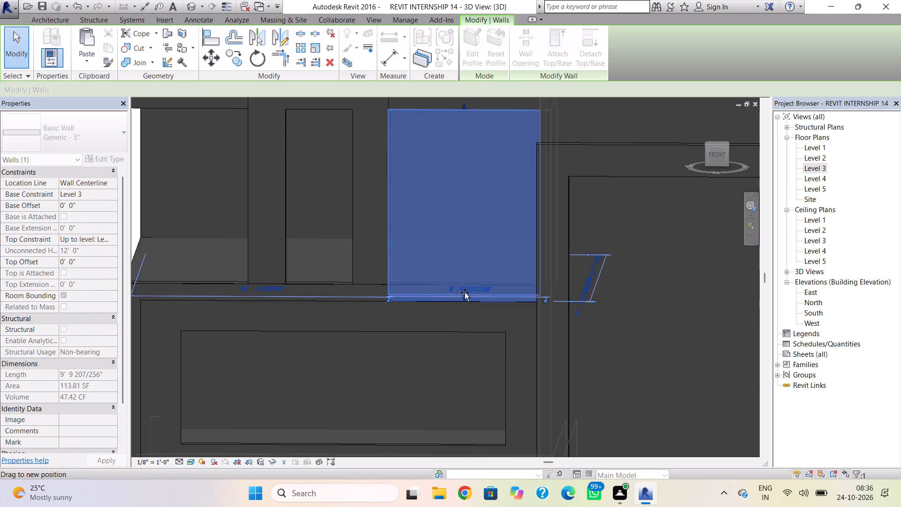
{"action": "left_click_drag", "start_coordinate": [465, 292], "coordinate": [467, 283]}
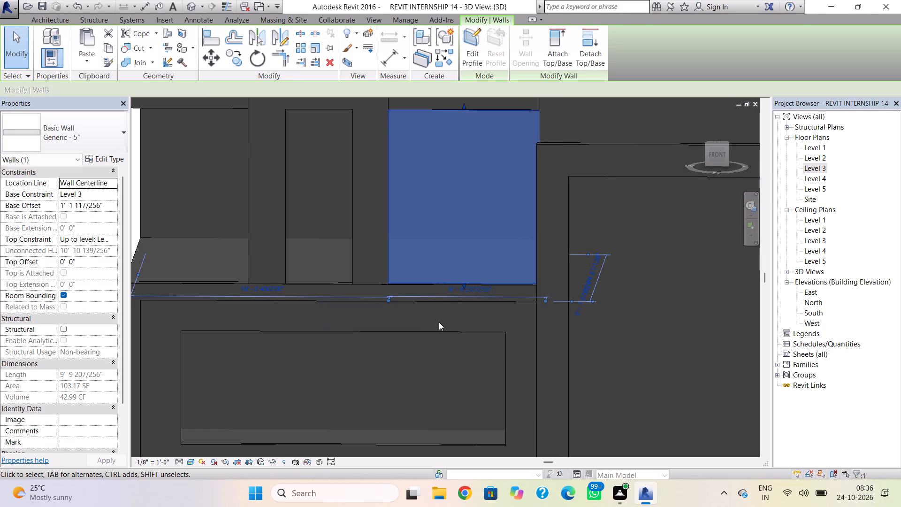
{"action": "scroll", "coordinate": [439, 299], "scroll_direction": "up", "scroll_amount": 6}
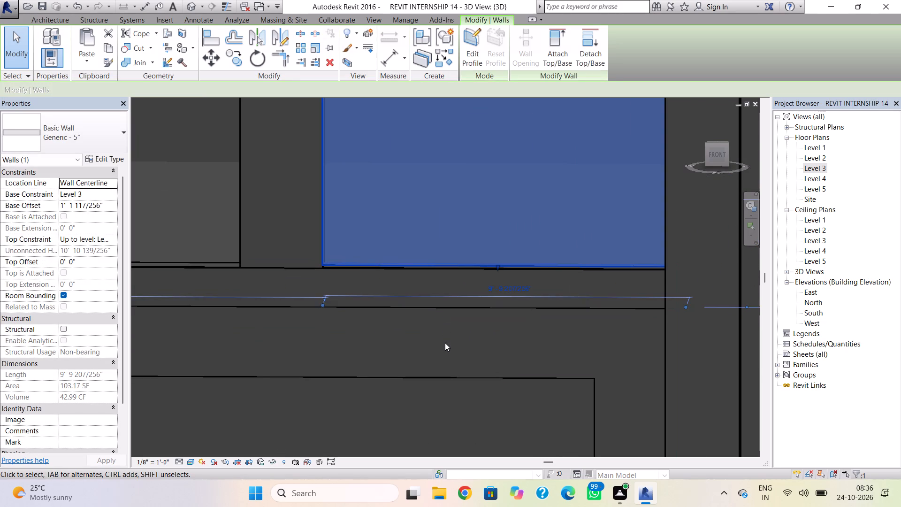
{"action": "right_click_drag", "start_coordinate": [445, 343], "coordinate": [450, 326]}
{"action": "right_click_drag", "start_coordinate": [449, 336], "coordinate": [452, 319], "text": "shift"}
{"action": "left_click", "coordinate": [498, 270]}
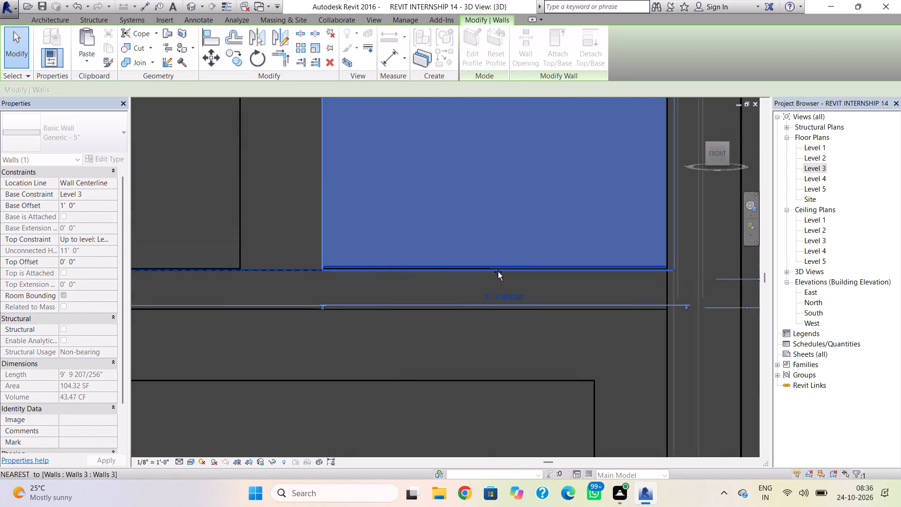
{"action": "left_click", "coordinate": [492, 291]}
{"action": "key", "text": "Escape"}
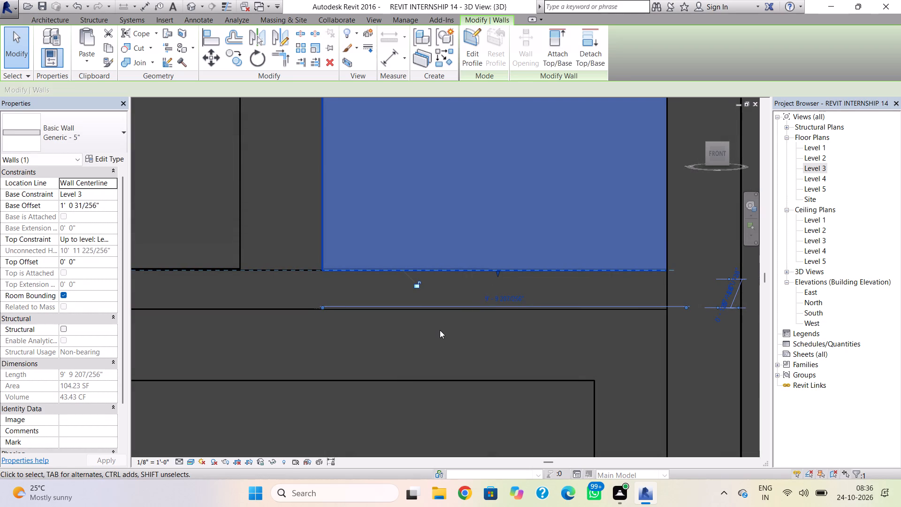
{"action": "scroll", "coordinate": [437, 334], "scroll_direction": "down", "scroll_amount": 7}
{"action": "key", "text": "Escape"}
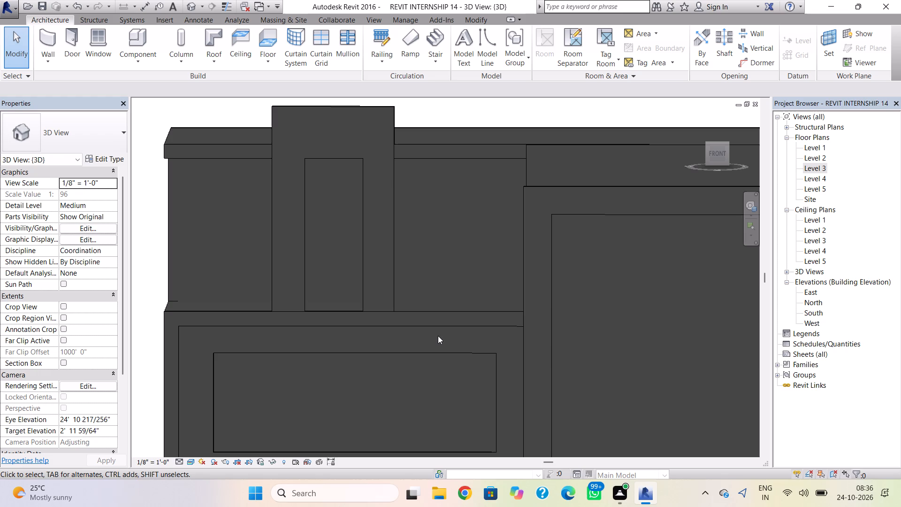
Examine how the Level 3 wall meets the roof, the balcony frame and the tall corner frame from several angles.
{"action": "left_click", "coordinate": [452, 158]}
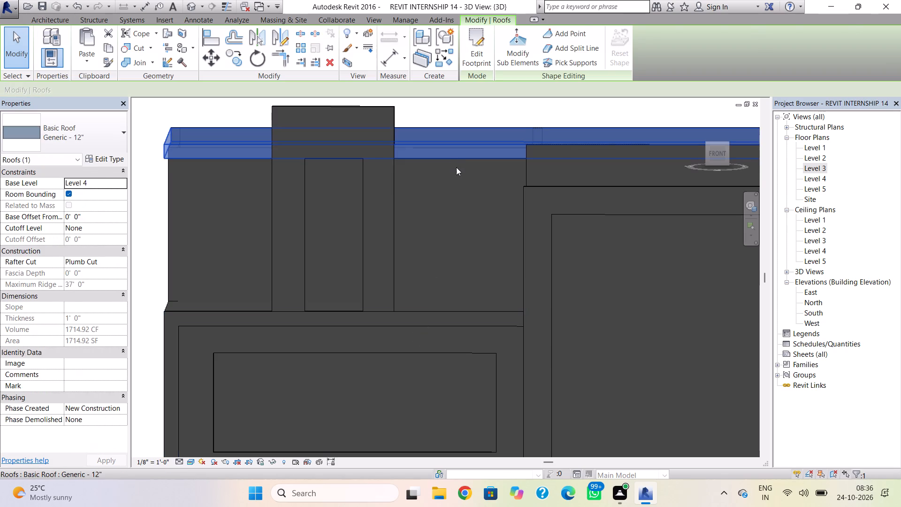
{"action": "key", "text": "Escape"}
{"action": "left_click", "coordinate": [522, 177]}
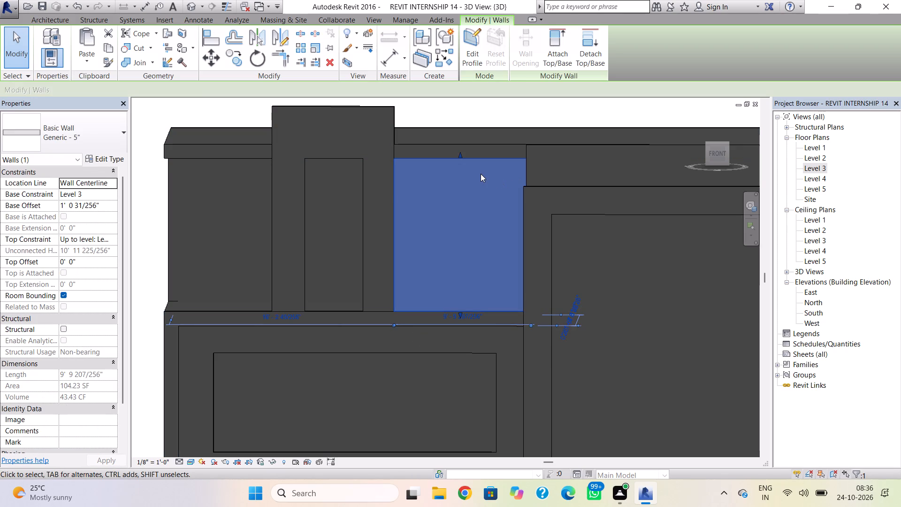
{"action": "right_click_drag", "start_coordinate": [477, 213], "coordinate": [495, 216]}
{"action": "right_click_drag", "start_coordinate": [495, 216], "coordinate": [500, 217]}
{"action": "right_click_drag", "start_coordinate": [469, 225], "coordinate": [482, 292], "text": "shift"}
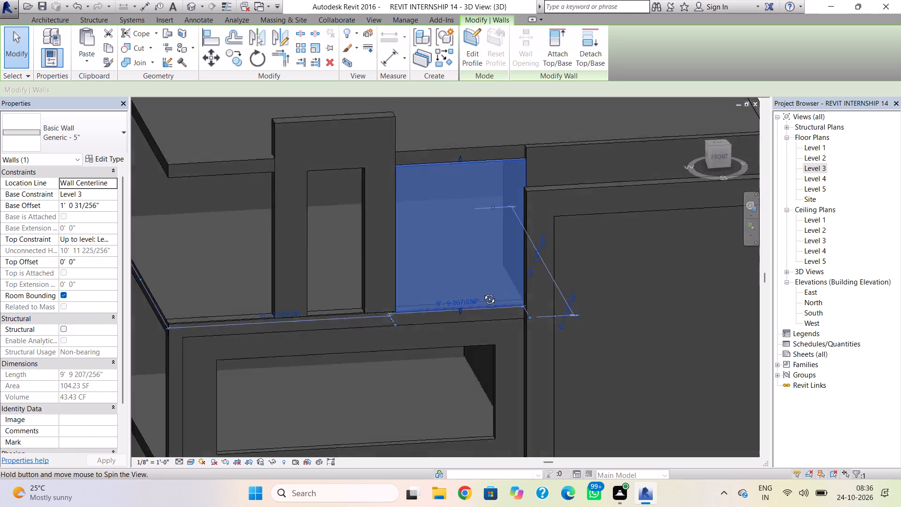
{"action": "right_click_drag", "start_coordinate": [482, 292], "coordinate": [591, 345], "text": "shift"}
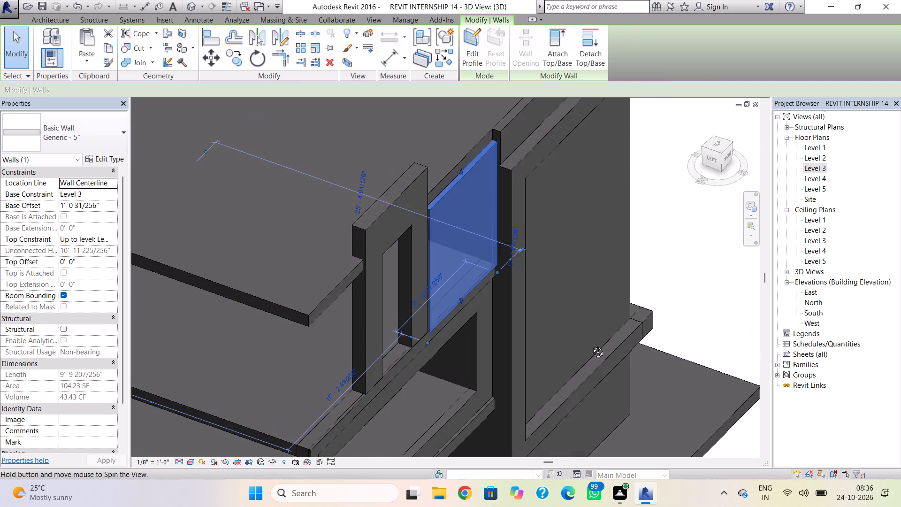
{"action": "right_click_drag", "start_coordinate": [591, 345], "coordinate": [506, 319], "text": "shift"}
{"action": "left_click", "coordinate": [528, 327]}
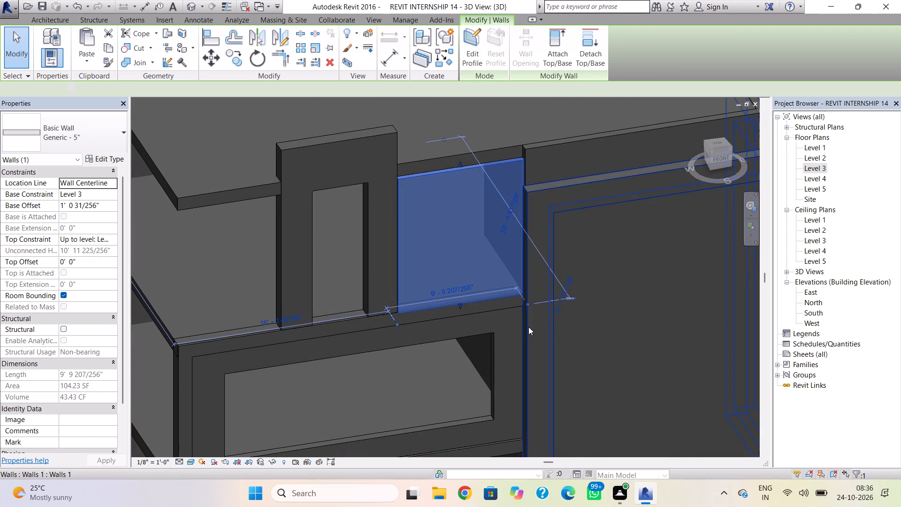
{"action": "middle_click_drag", "start_coordinate": [531, 349], "coordinate": [505, 258]}
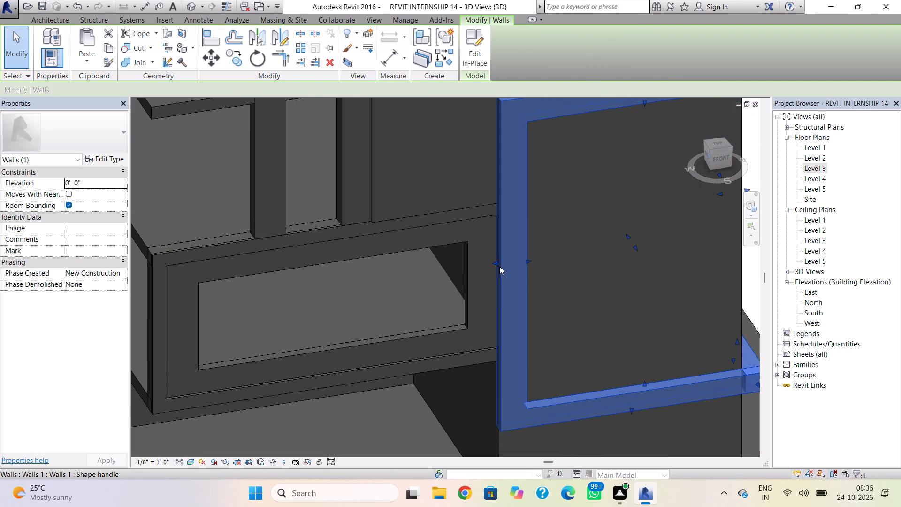
{"action": "left_click", "coordinate": [497, 264]}
{"action": "left_click", "coordinate": [562, 270]}
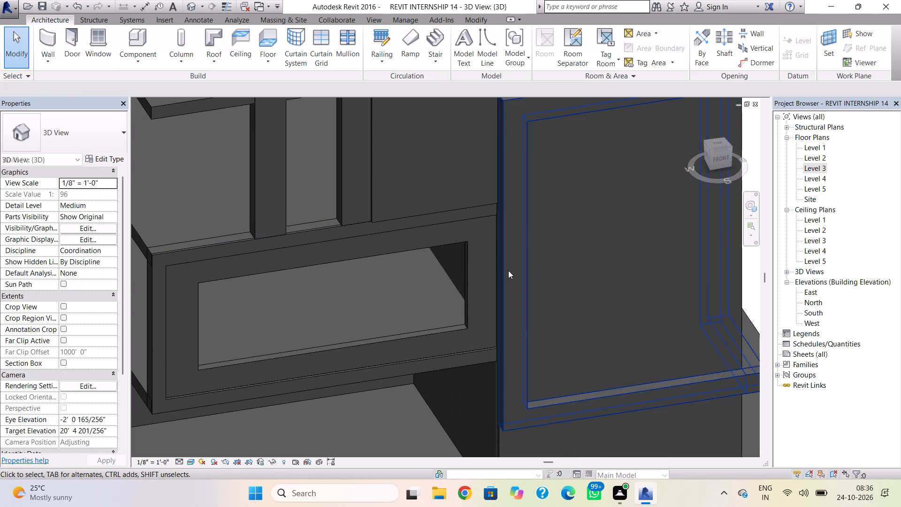
{"action": "middle_click_drag", "start_coordinate": [508, 279], "coordinate": [498, 347]}
{"action": "scroll", "coordinate": [508, 281], "scroll_direction": "down", "scroll_amount": 1}
Adjust the Level 3 wall's top edge until it sits 1' above Level 4.
{"action": "left_click", "coordinate": [441, 172]}
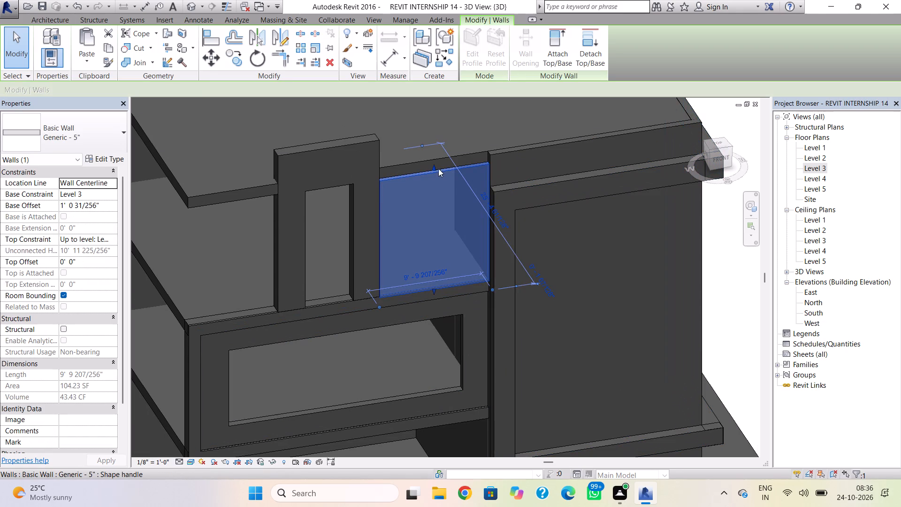
{"action": "left_click_drag", "start_coordinate": [435, 166], "coordinate": [436, 98]}
{"action": "middle_click_drag", "start_coordinate": [467, 182], "coordinate": [454, 306]}
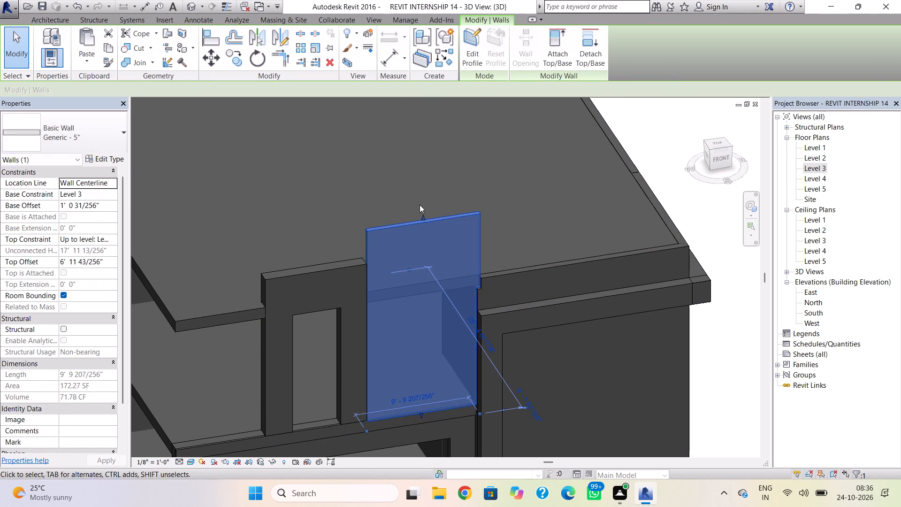
{"action": "left_click_drag", "start_coordinate": [422, 213], "coordinate": [433, 307]}
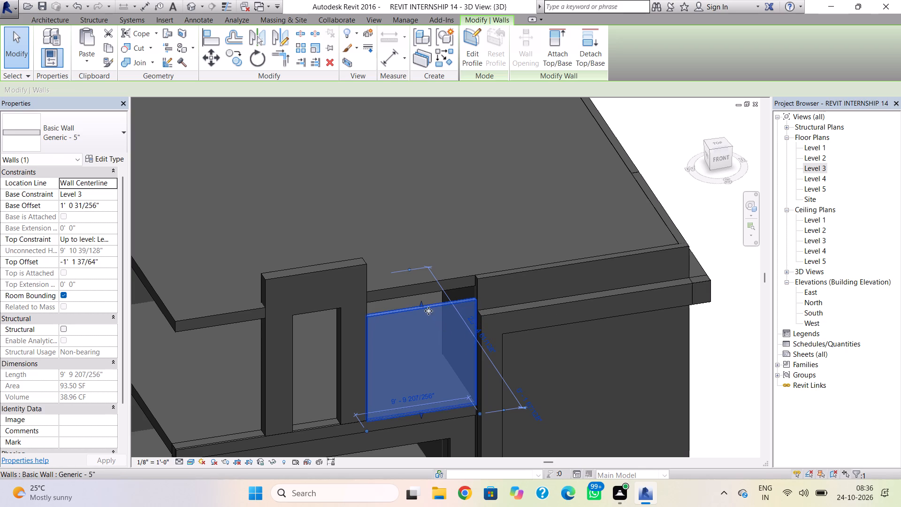
{"action": "left_click_drag", "start_coordinate": [422, 304], "coordinate": [423, 293]}
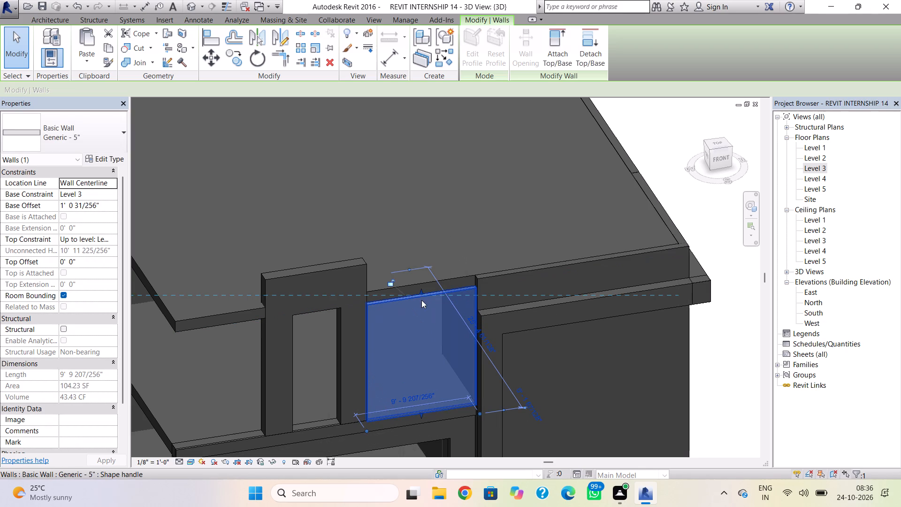
{"action": "right_click_drag", "start_coordinate": [421, 302], "coordinate": [548, 329], "text": "shift"}
{"action": "scroll", "coordinate": [427, 319], "scroll_direction": "up", "scroll_amount": 1}
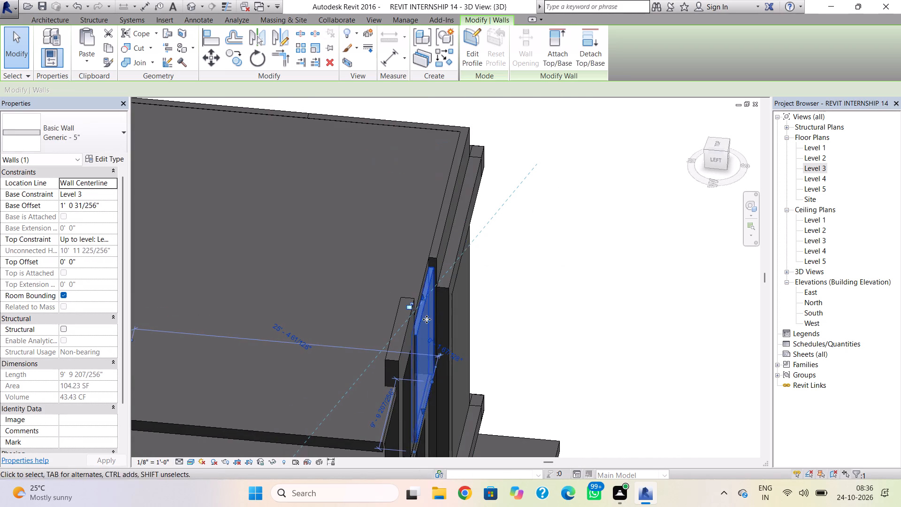
{"action": "scroll", "coordinate": [427, 319], "scroll_direction": "up", "scroll_amount": 2}
{"action": "left_click_drag", "start_coordinate": [422, 290], "coordinate": [420, 283]}
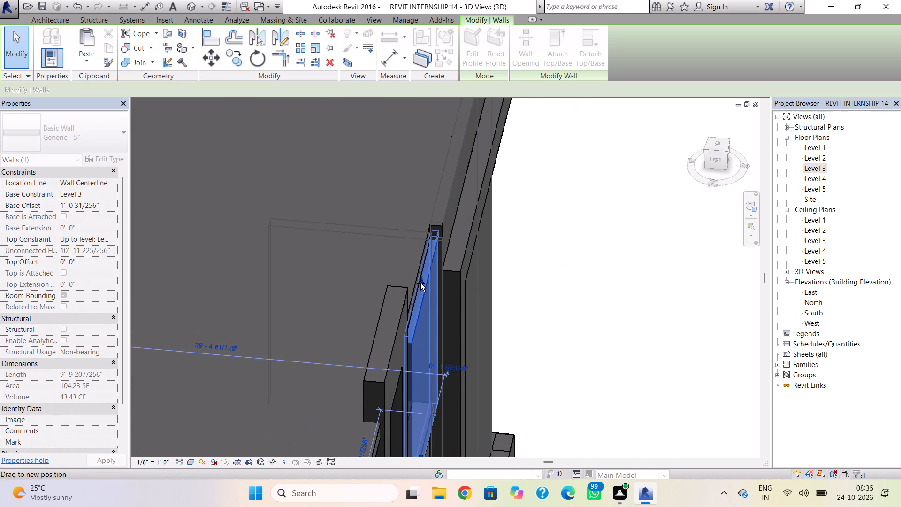
{"action": "left_click_drag", "start_coordinate": [420, 283], "coordinate": [419, 275]}
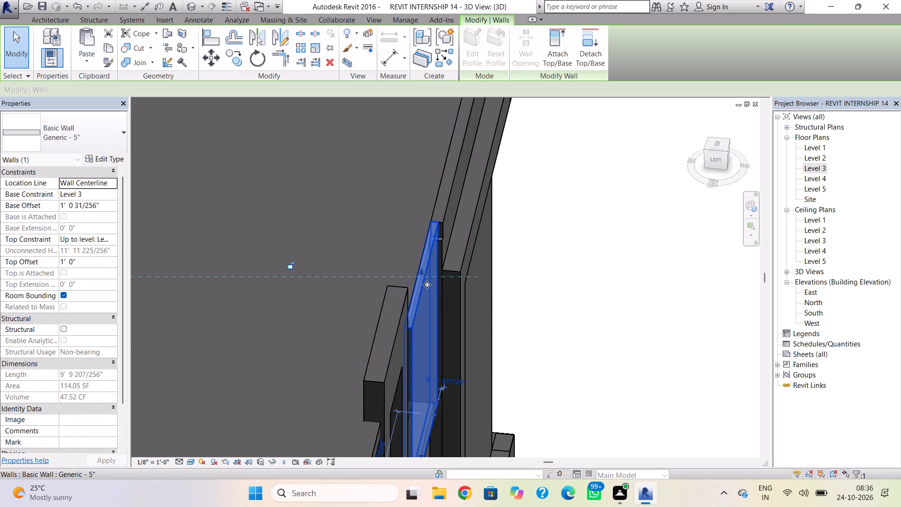
Viewed from above, nudge the Level 3 wall slightly outward toward the front of the building.
{"action": "right_click_drag", "start_coordinate": [429, 287], "coordinate": [449, 329], "text": "shift"}
{"action": "right_click_drag", "start_coordinate": [442, 334], "coordinate": [442, 340], "text": "shift"}
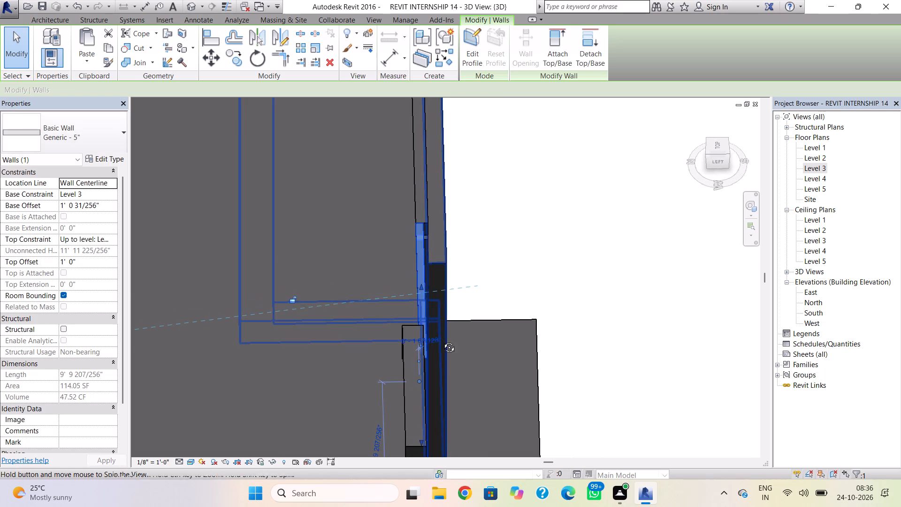
{"action": "right_click_drag", "start_coordinate": [442, 340], "coordinate": [443, 442], "text": "shift"}
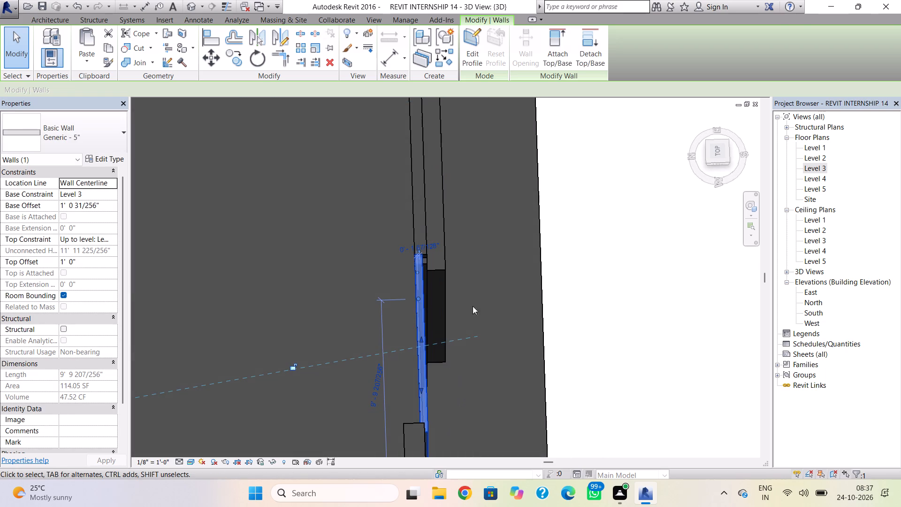
{"action": "key", "text": "Right"}
{"action": "key", "text": "Right"}
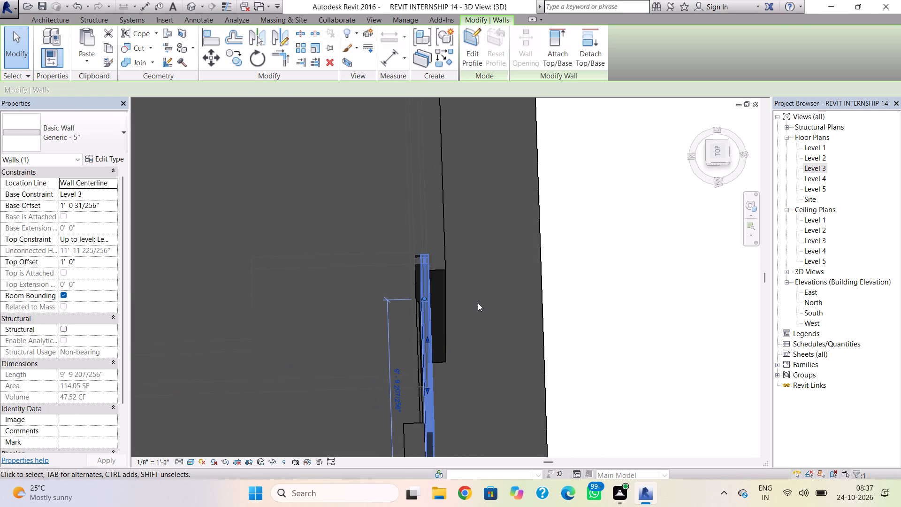
{"action": "key", "text": "Left"}
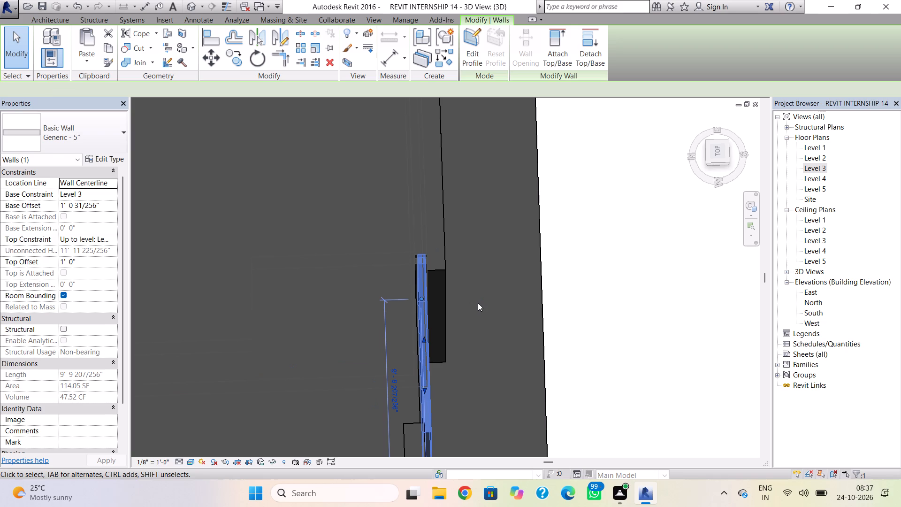
Nudge the Level 3 wall further outward in small increments while viewing the front facade.
{"action": "right_click_drag", "start_coordinate": [450, 321], "coordinate": [310, 254]}
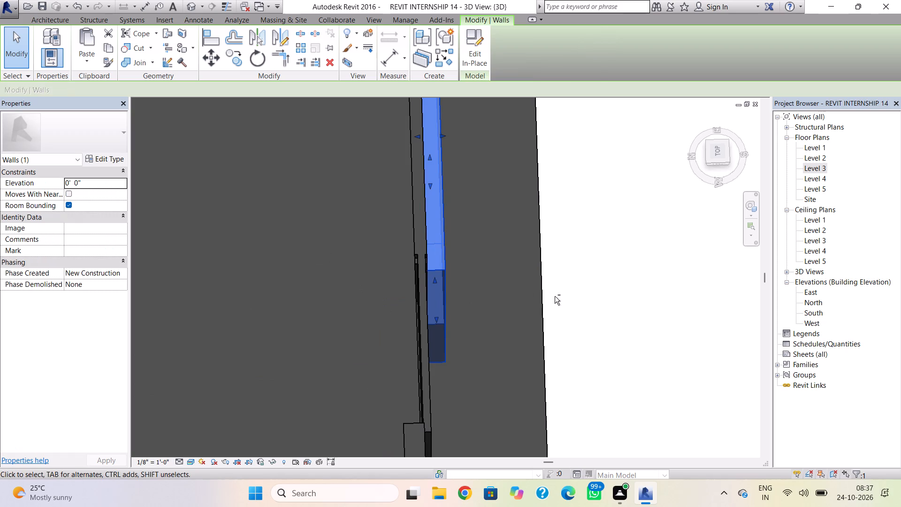
{"action": "right_click_drag", "start_coordinate": [554, 298], "coordinate": [389, 200], "text": "shift"}
{"action": "scroll", "coordinate": [392, 238], "scroll_direction": "down", "scroll_amount": 3}
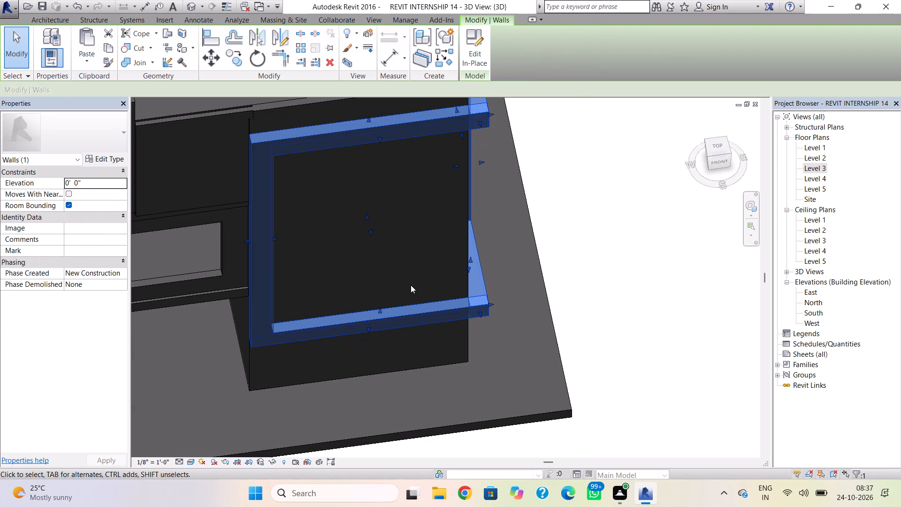
{"action": "key", "text": "Escape"}
{"action": "left_click", "coordinate": [203, 115]}
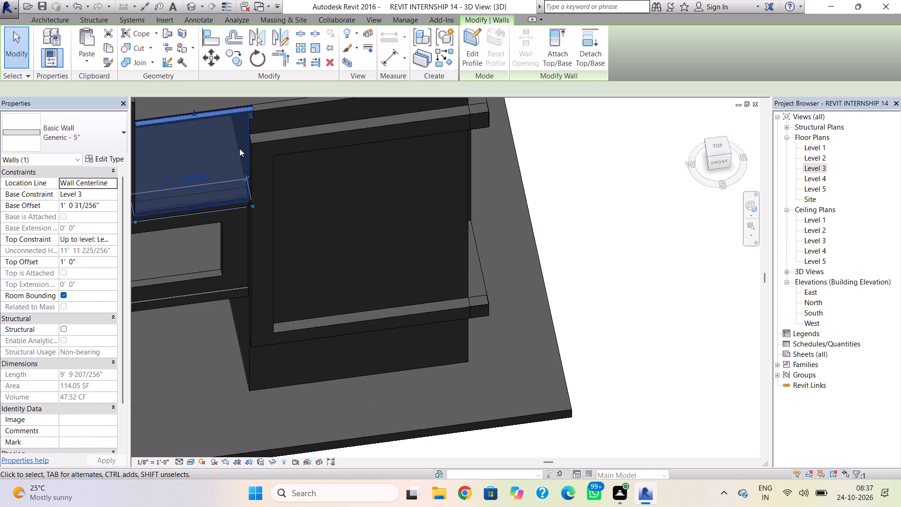
{"action": "middle_click_drag", "start_coordinate": [250, 172], "coordinate": [409, 181]}
{"action": "scroll", "coordinate": [256, 175], "scroll_direction": "down", "scroll_amount": 1}
{"action": "right_click_drag", "start_coordinate": [395, 219], "coordinate": [356, 123], "text": "shift"}
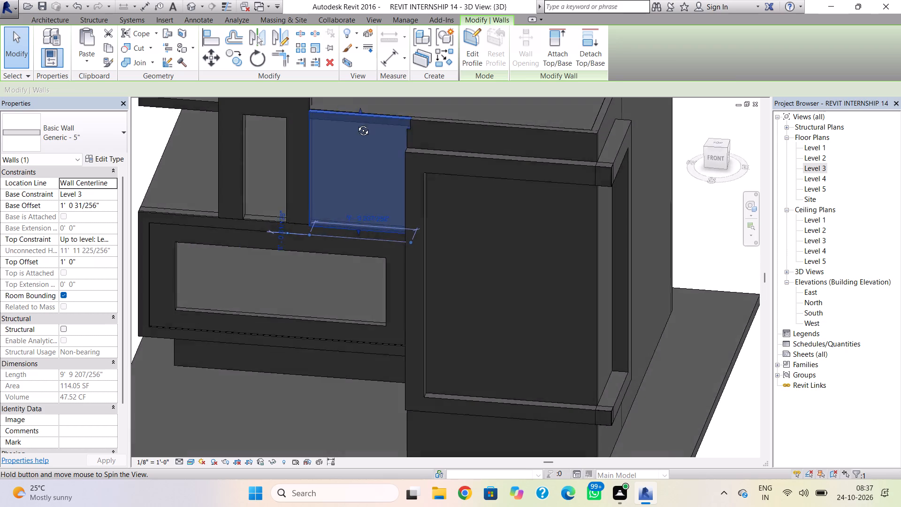
{"action": "right_click_drag", "start_coordinate": [356, 123], "coordinate": [379, 107], "text": "shift"}
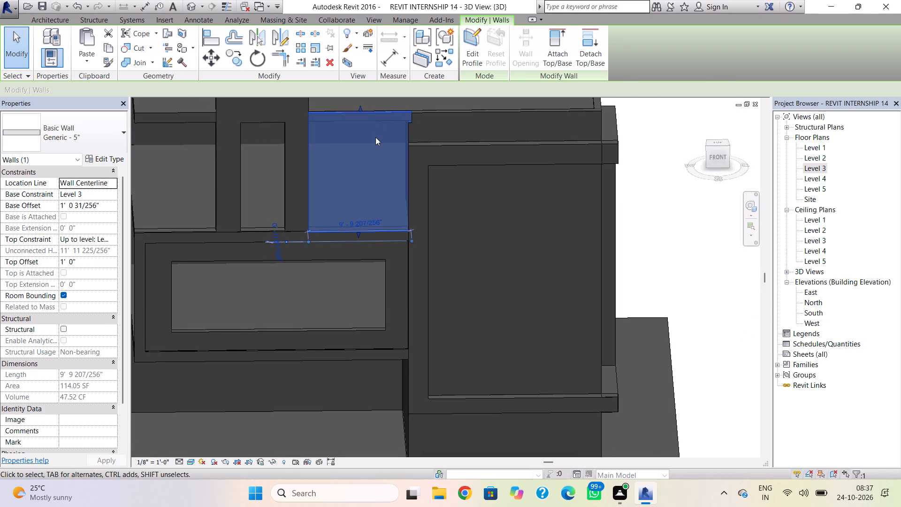
{"action": "key", "text": "Down"}
{"action": "key", "text": "Down"}
{"action": "key", "text": "Down"}
{"action": "key", "text": "Down"}
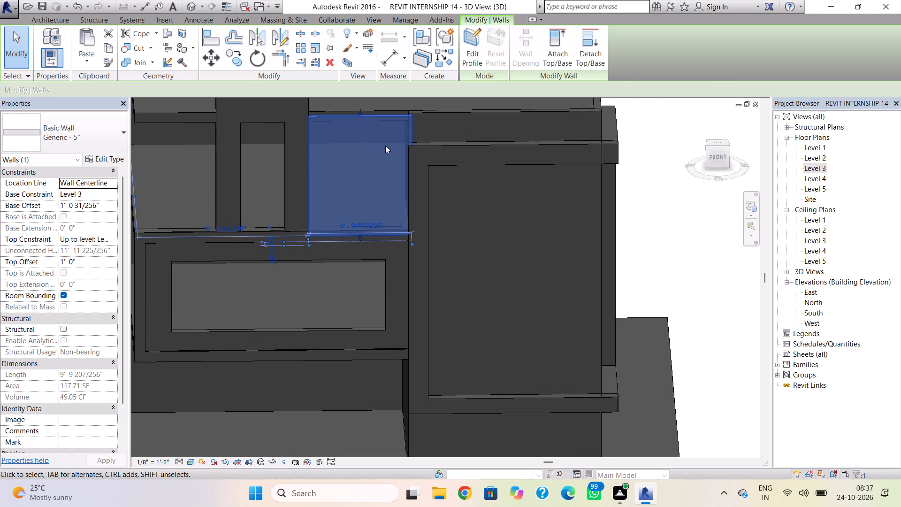
On the Level 3 plan, shorten the wall's east end to the corner frame's west face, making it about 9'-4" long.
{"action": "double_click", "coordinate": [805, 168]}
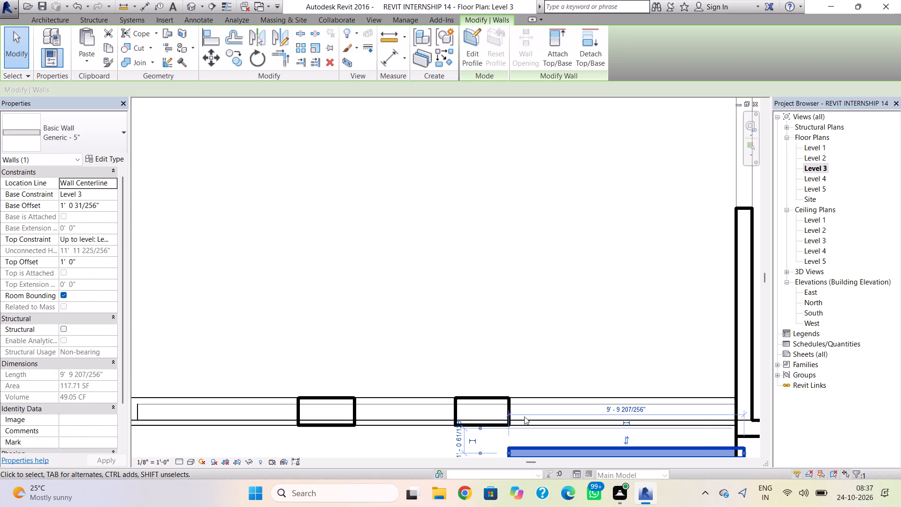
{"action": "middle_click_drag", "start_coordinate": [524, 413], "coordinate": [426, 247]}
{"action": "scroll", "coordinate": [524, 411], "scroll_direction": "down", "scroll_amount": 1}
{"action": "scroll", "coordinate": [589, 272], "scroll_direction": "up", "scroll_amount": 4}
{"action": "scroll", "coordinate": [671, 293], "scroll_direction": "up", "scroll_amount": 3}
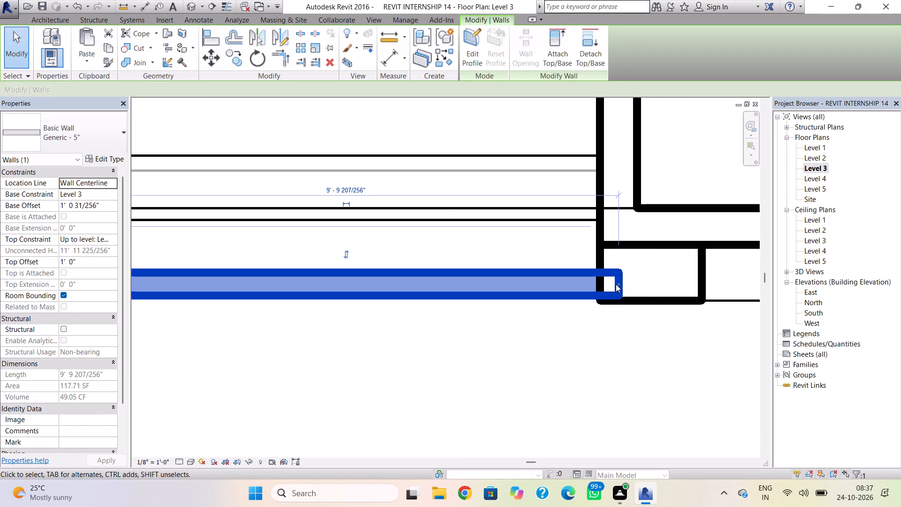
{"action": "left_click_drag", "start_coordinate": [616, 283], "coordinate": [595, 283]}
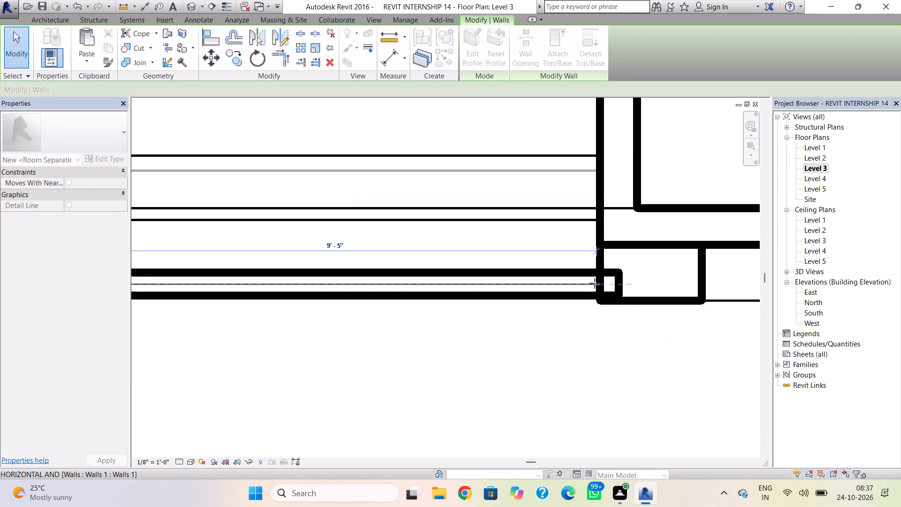
{"action": "left_click_drag", "start_coordinate": [595, 283], "coordinate": [594, 283]}
{"action": "scroll", "coordinate": [577, 295], "scroll_direction": "up", "scroll_amount": 1}
{"action": "left_click", "coordinate": [494, 359]}
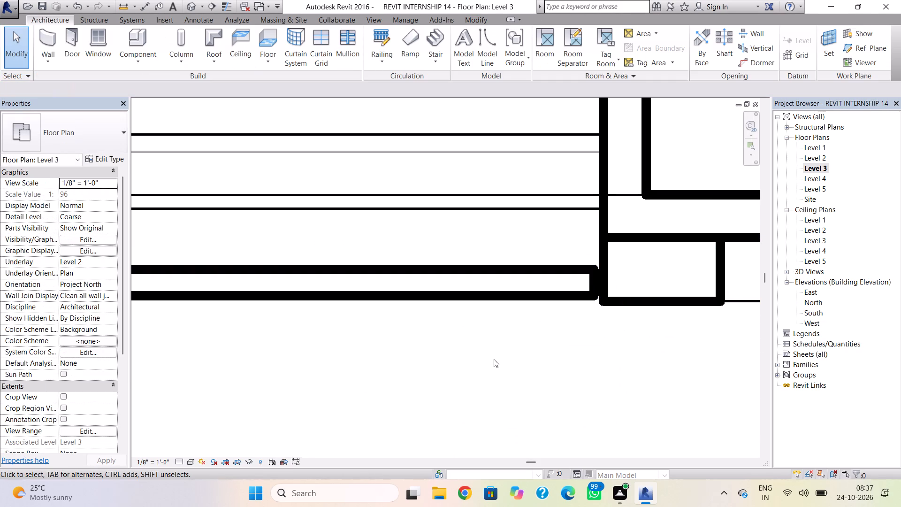
In the 3D view, nudge the shortened Level 3 wall inward so it sits behind the front faces of the upper and corner frames.
{"action": "left_click", "coordinate": [197, 5]}
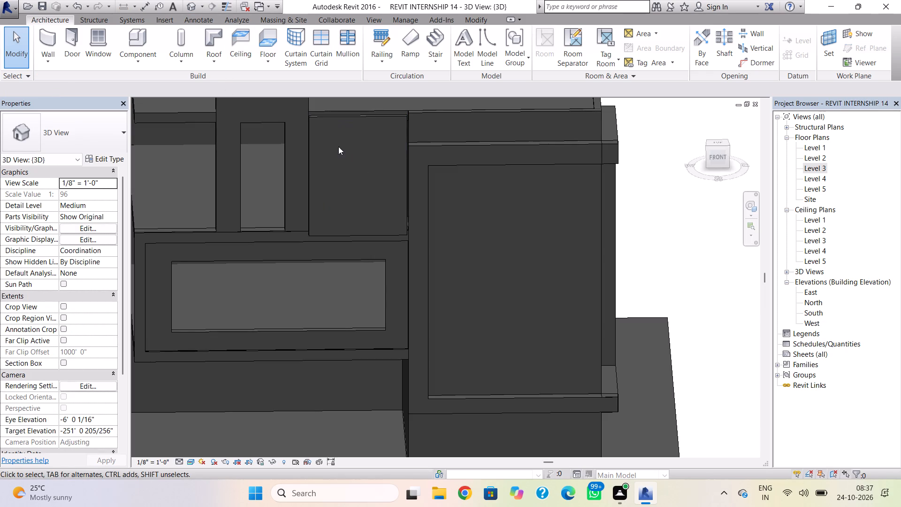
{"action": "right_click_drag", "start_coordinate": [336, 165], "coordinate": [483, 227], "text": "shift"}
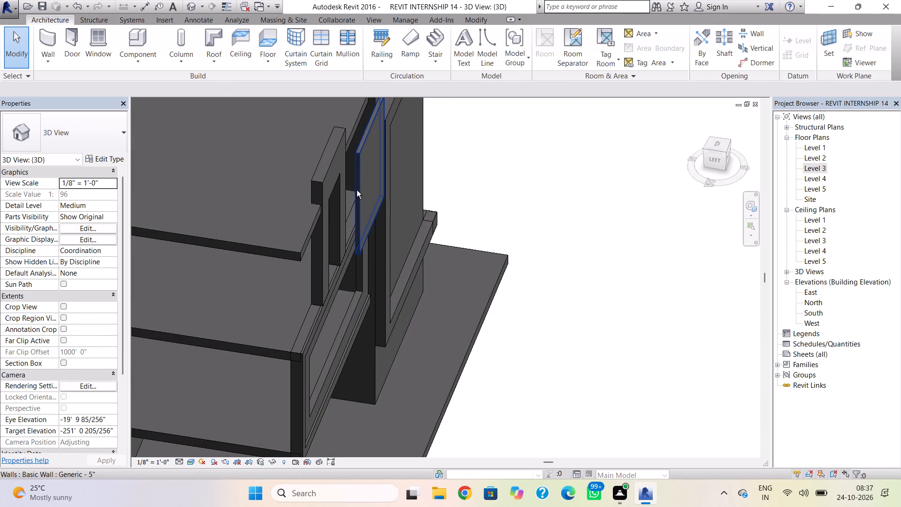
{"action": "left_click", "coordinate": [357, 190], "text": "shift"}
{"action": "left_click", "coordinate": [359, 210]}
{"action": "key", "text": "Left"}
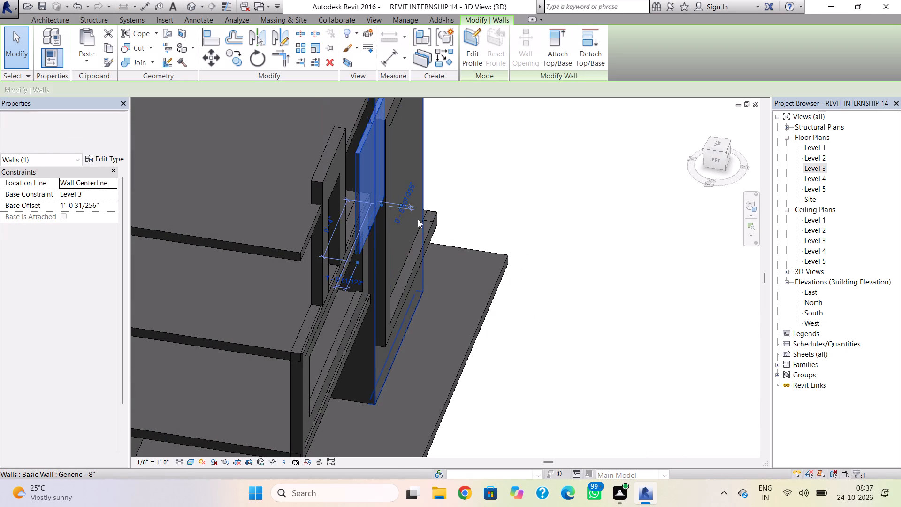
{"action": "key", "text": "Left"}
{"action": "key", "text": "Left"}
{"action": "key", "text": "Left"}
{"action": "key", "text": "Left"}
{"action": "key", "text": "Left"}
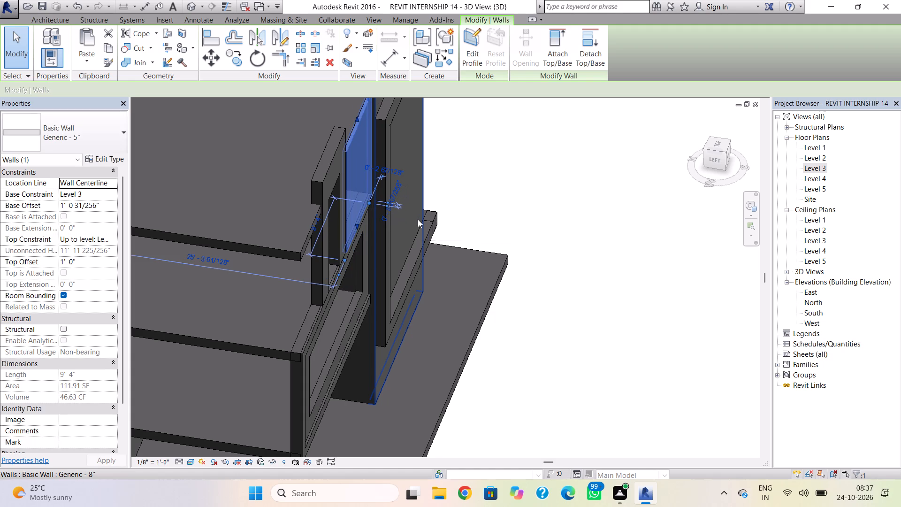
{"action": "key", "text": "Escape"}
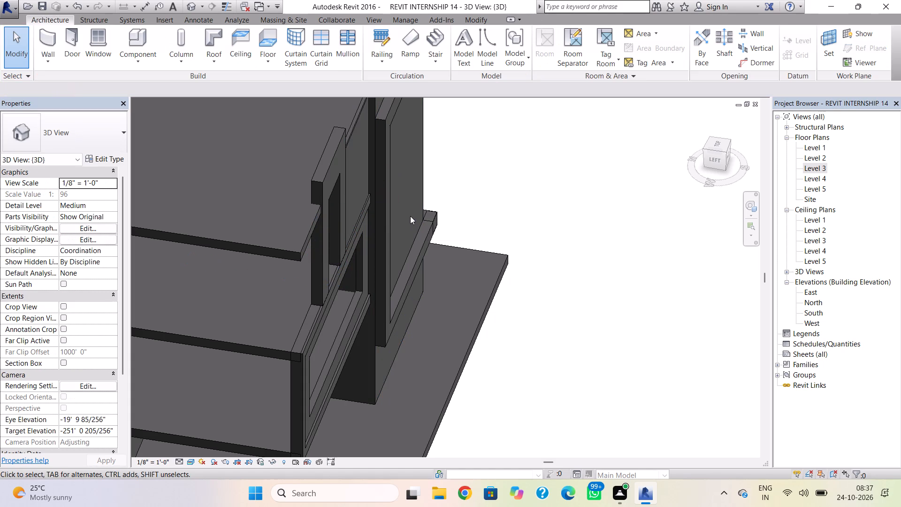
{"action": "right_click_drag", "start_coordinate": [410, 216], "coordinate": [374, 173], "text": "shift"}
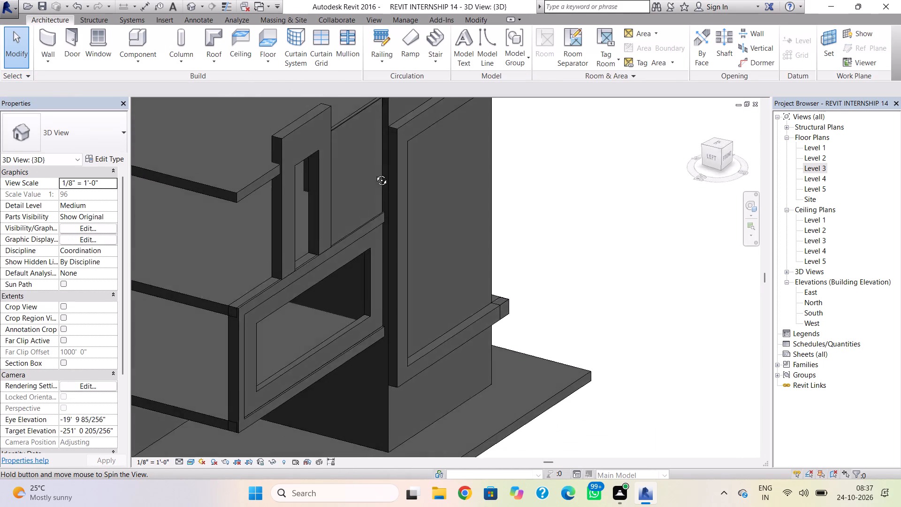
On the Level 3 plan, extend the 5" wall's east end to meet the corner frame, making it about 9'-4 53/64" long.
{"action": "right_click_drag", "start_coordinate": [374, 173], "coordinate": [269, 201], "text": "shift"}
{"action": "double_click", "coordinate": [811, 169]}
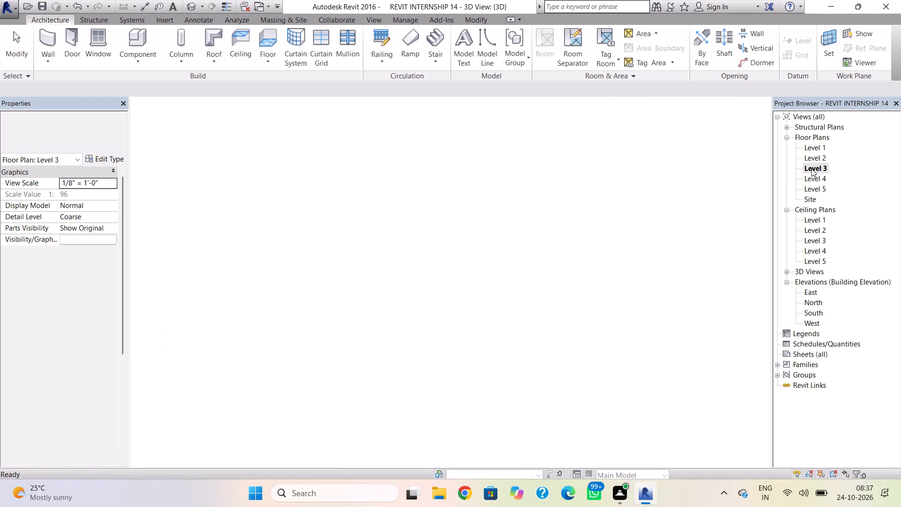
{"action": "left_click", "coordinate": [596, 184]}
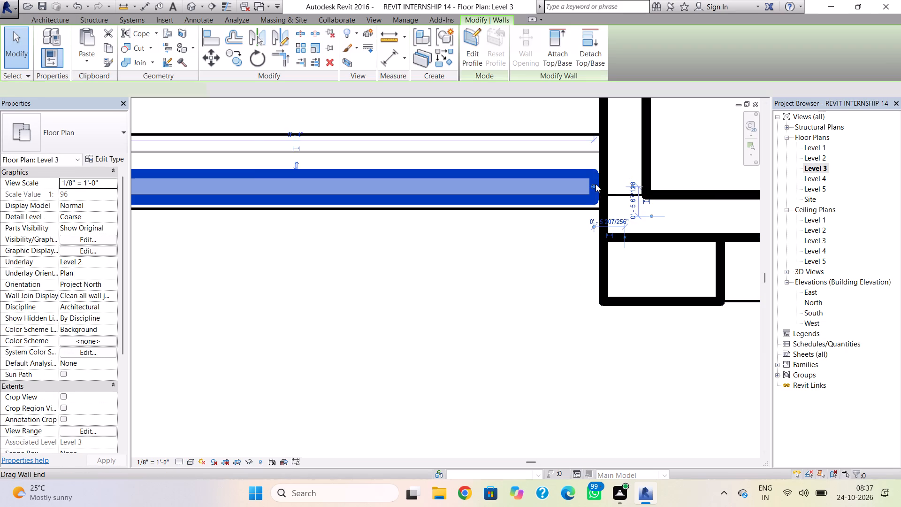
{"action": "scroll", "coordinate": [596, 184], "scroll_direction": "up", "scroll_amount": 15}
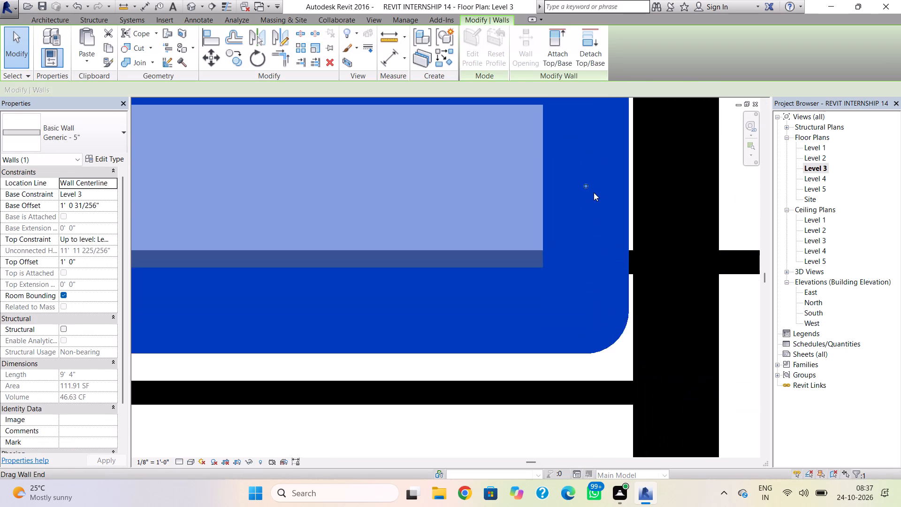
{"action": "scroll", "coordinate": [594, 192], "scroll_direction": "up", "scroll_amount": 5}
{"action": "left_click_drag", "start_coordinate": [580, 181], "coordinate": [591, 182]}
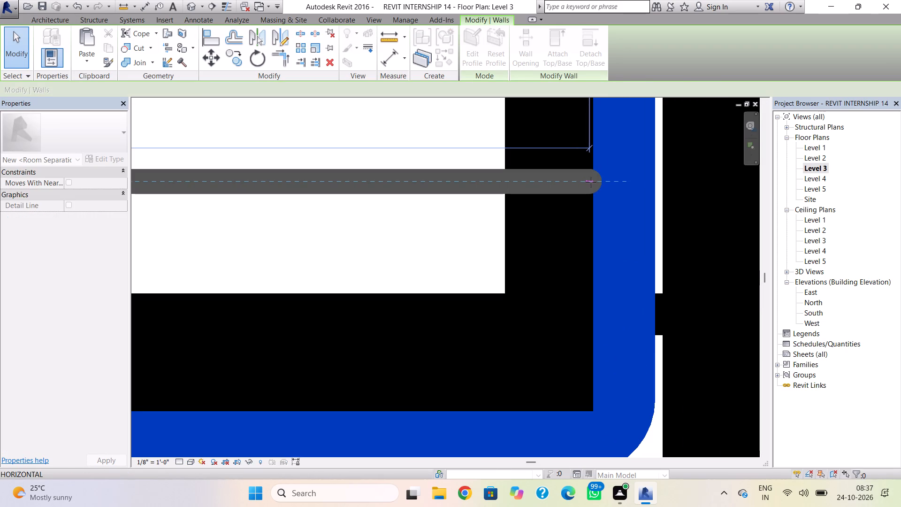
{"action": "left_click_drag", "start_coordinate": [591, 182], "coordinate": [611, 184]}
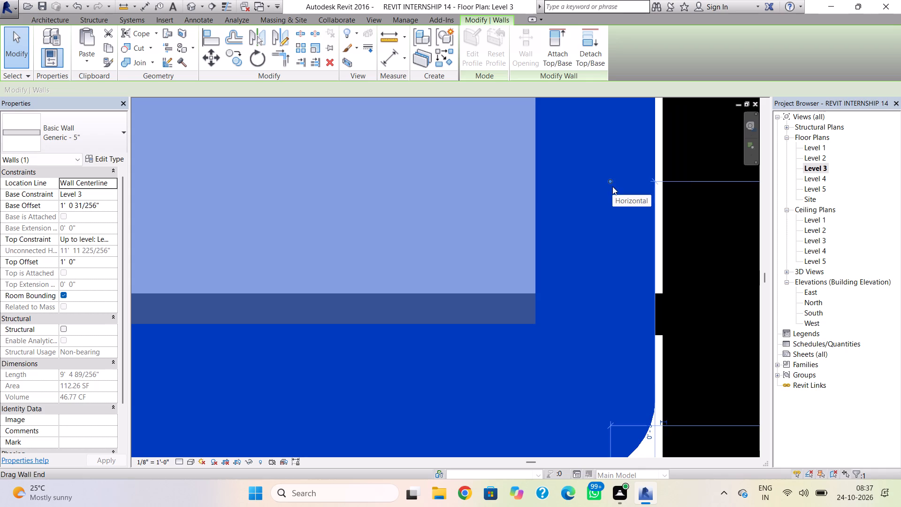
{"action": "left_click_drag", "start_coordinate": [609, 181], "coordinate": [634, 182]}
{"action": "left_click_drag", "start_coordinate": [636, 183], "coordinate": [652, 185]}
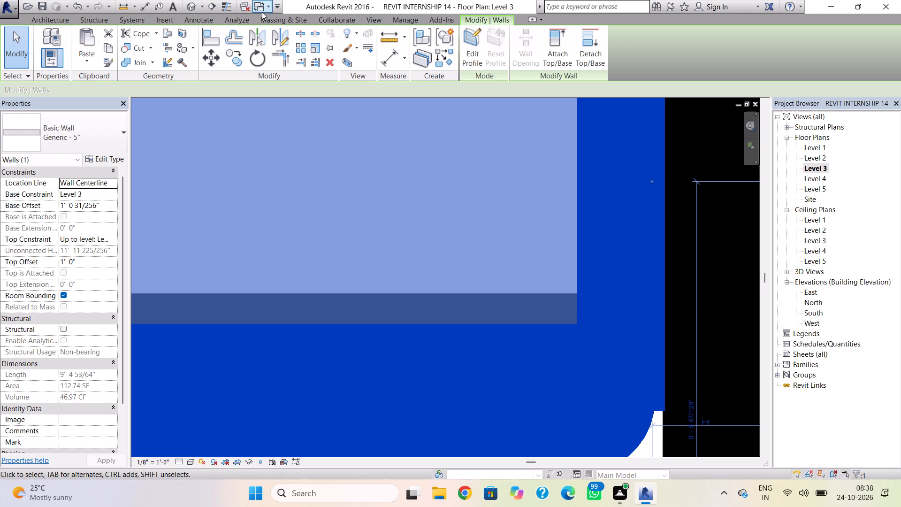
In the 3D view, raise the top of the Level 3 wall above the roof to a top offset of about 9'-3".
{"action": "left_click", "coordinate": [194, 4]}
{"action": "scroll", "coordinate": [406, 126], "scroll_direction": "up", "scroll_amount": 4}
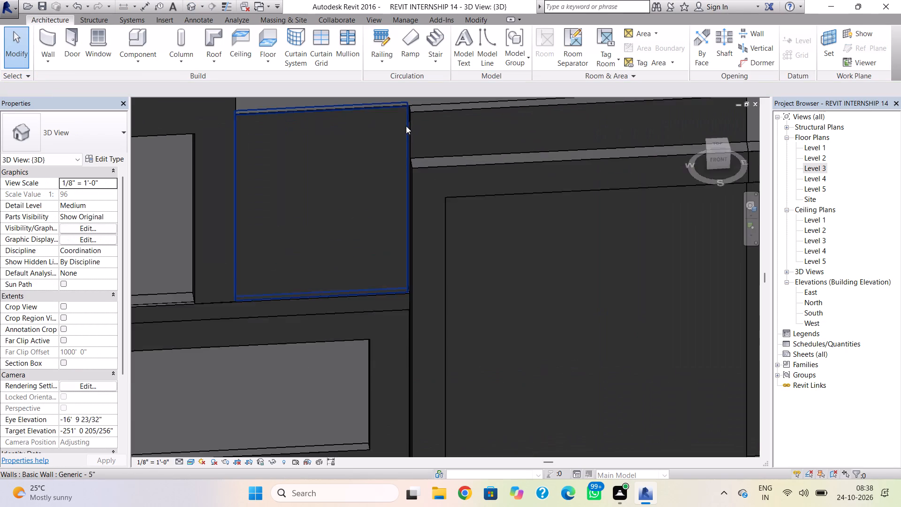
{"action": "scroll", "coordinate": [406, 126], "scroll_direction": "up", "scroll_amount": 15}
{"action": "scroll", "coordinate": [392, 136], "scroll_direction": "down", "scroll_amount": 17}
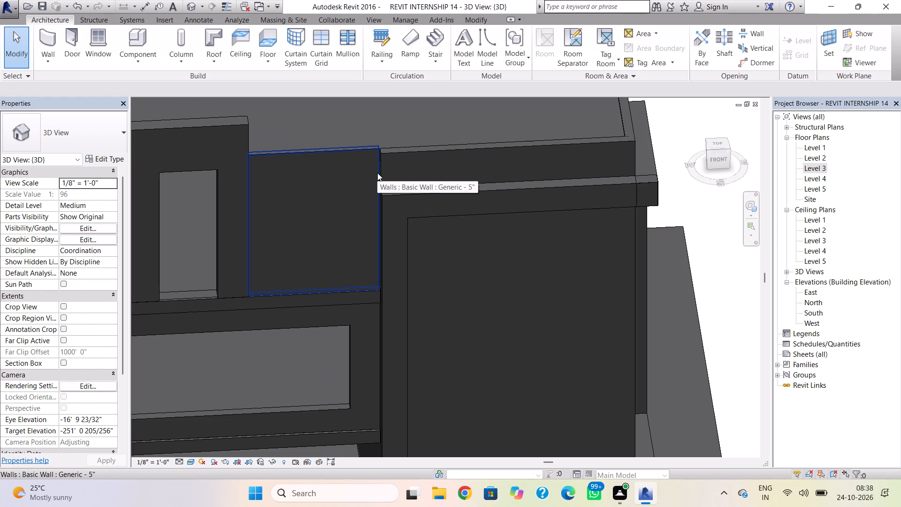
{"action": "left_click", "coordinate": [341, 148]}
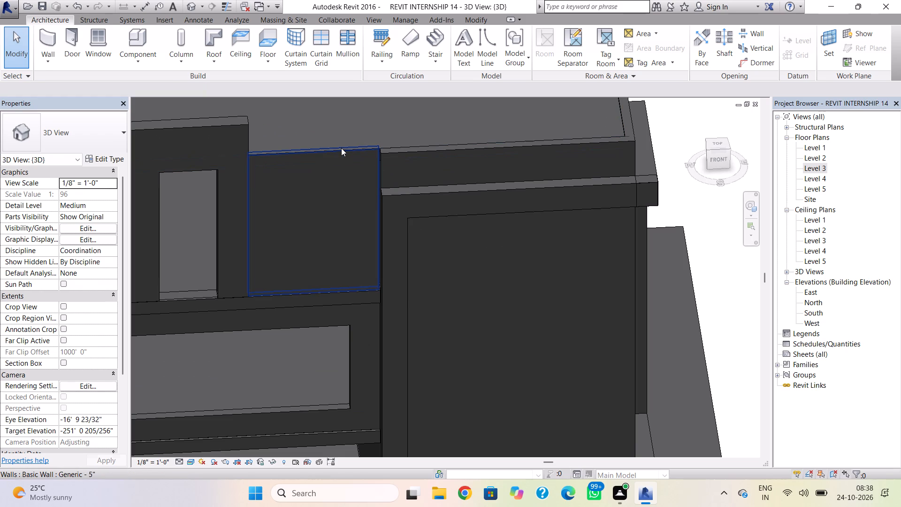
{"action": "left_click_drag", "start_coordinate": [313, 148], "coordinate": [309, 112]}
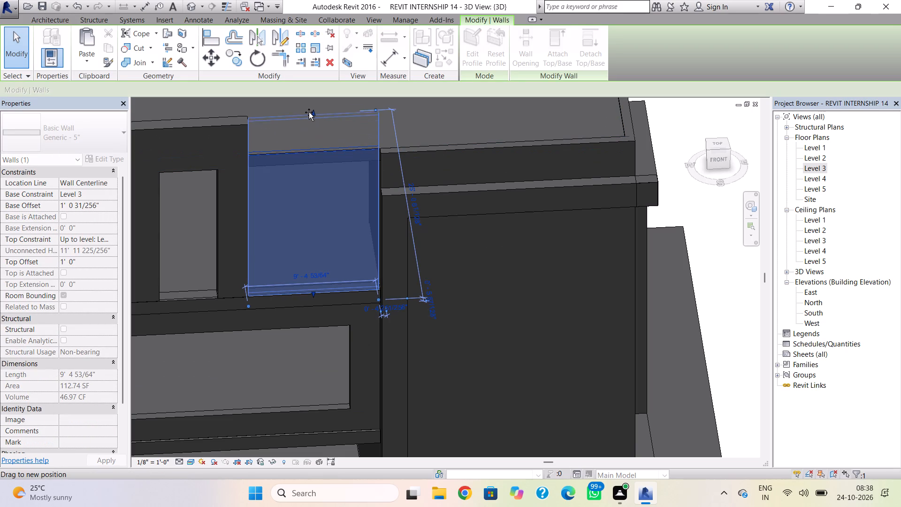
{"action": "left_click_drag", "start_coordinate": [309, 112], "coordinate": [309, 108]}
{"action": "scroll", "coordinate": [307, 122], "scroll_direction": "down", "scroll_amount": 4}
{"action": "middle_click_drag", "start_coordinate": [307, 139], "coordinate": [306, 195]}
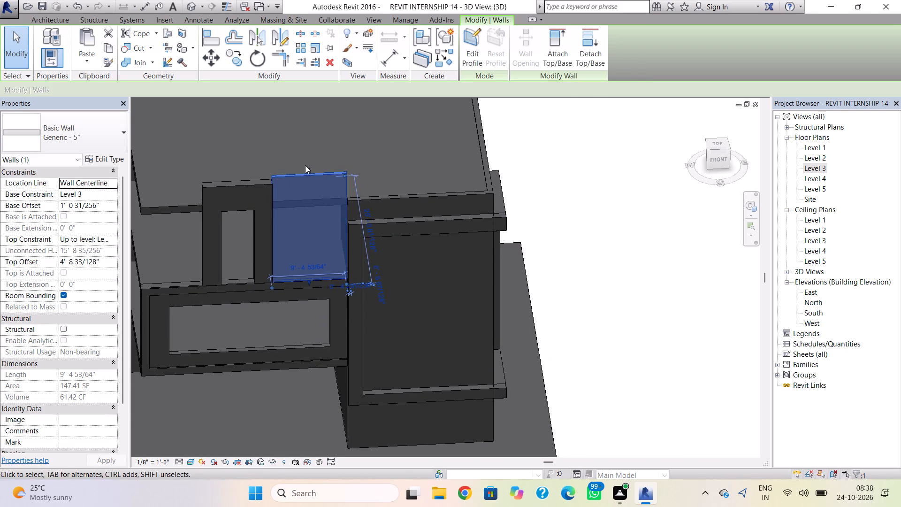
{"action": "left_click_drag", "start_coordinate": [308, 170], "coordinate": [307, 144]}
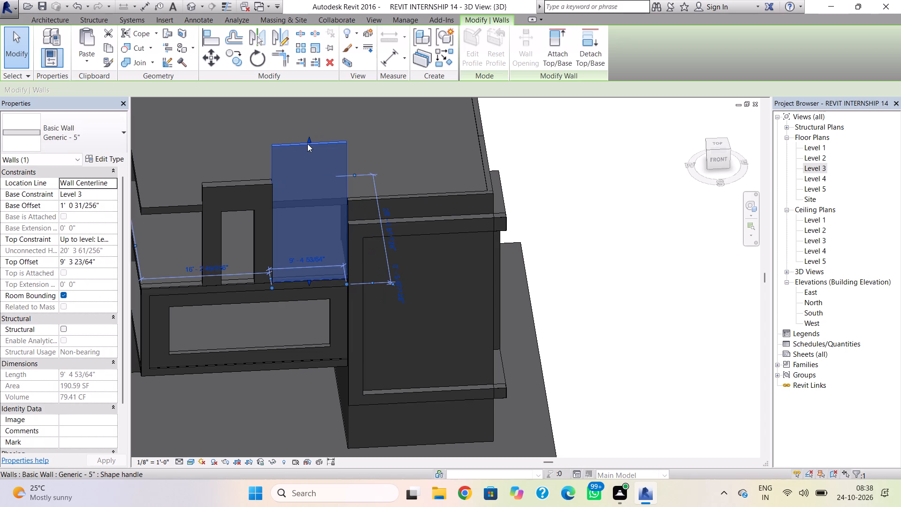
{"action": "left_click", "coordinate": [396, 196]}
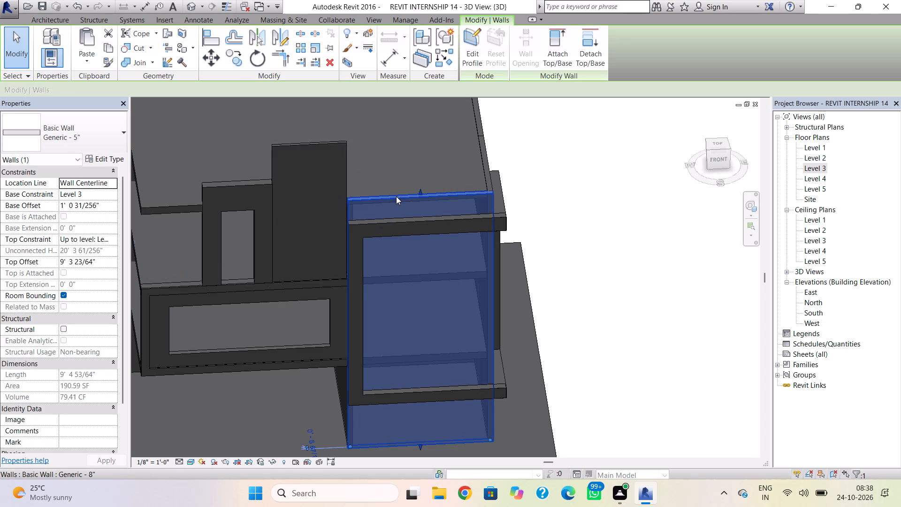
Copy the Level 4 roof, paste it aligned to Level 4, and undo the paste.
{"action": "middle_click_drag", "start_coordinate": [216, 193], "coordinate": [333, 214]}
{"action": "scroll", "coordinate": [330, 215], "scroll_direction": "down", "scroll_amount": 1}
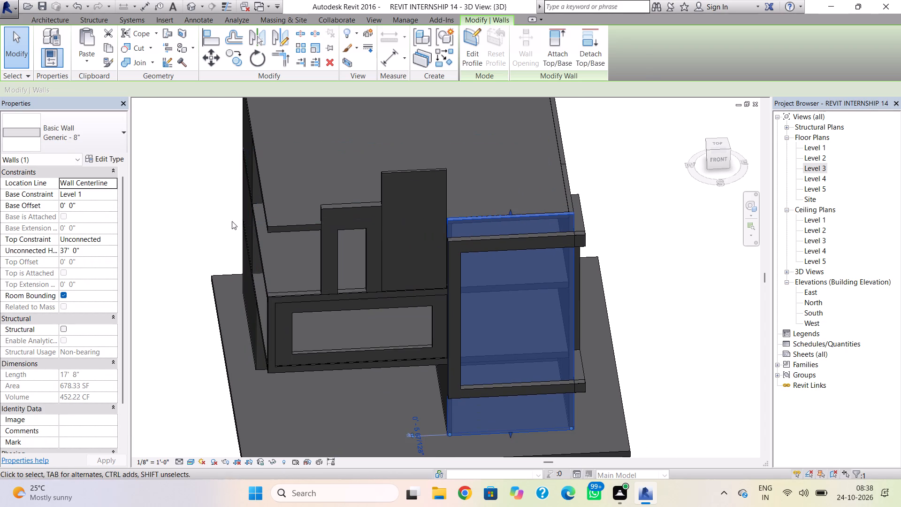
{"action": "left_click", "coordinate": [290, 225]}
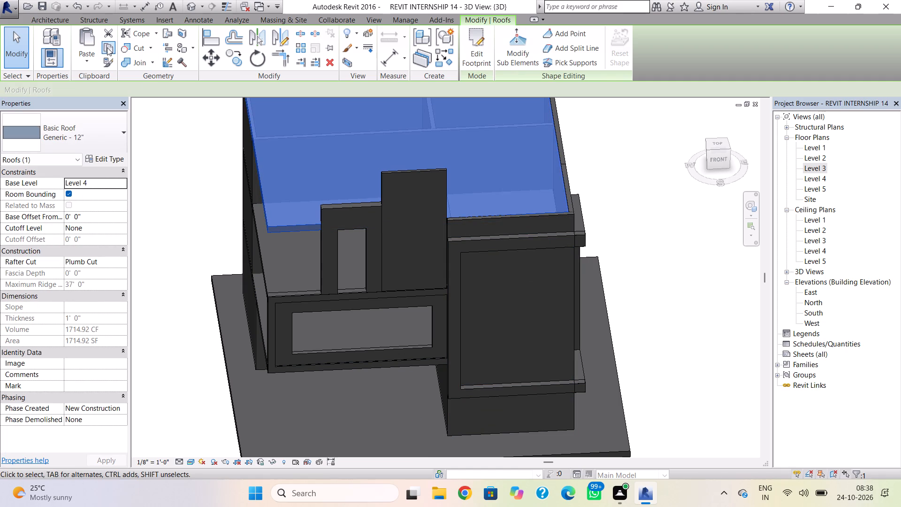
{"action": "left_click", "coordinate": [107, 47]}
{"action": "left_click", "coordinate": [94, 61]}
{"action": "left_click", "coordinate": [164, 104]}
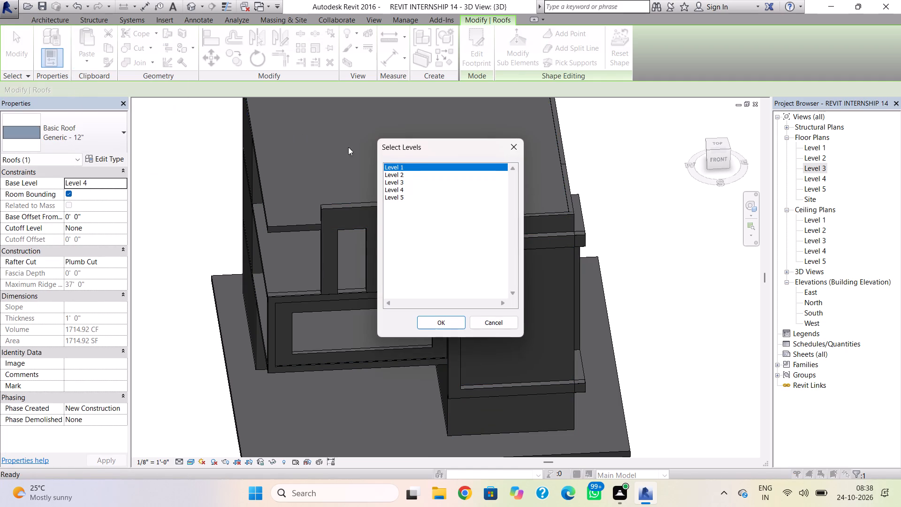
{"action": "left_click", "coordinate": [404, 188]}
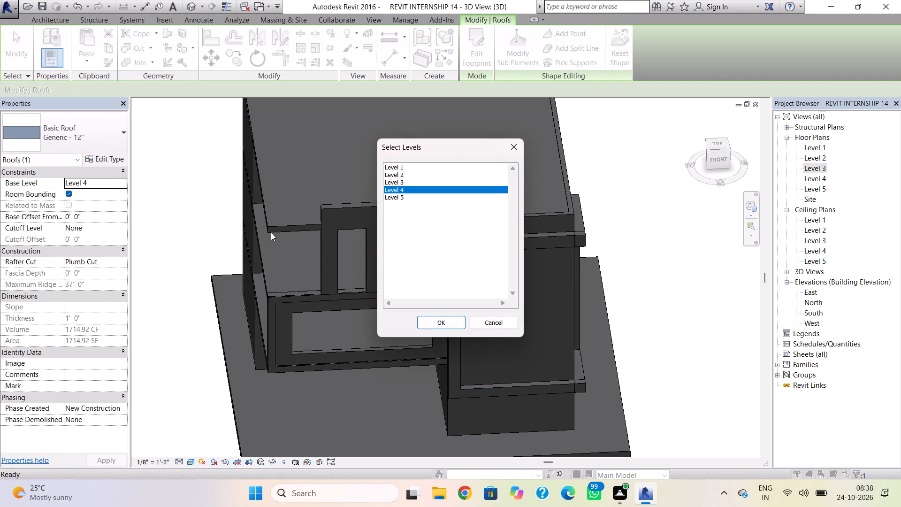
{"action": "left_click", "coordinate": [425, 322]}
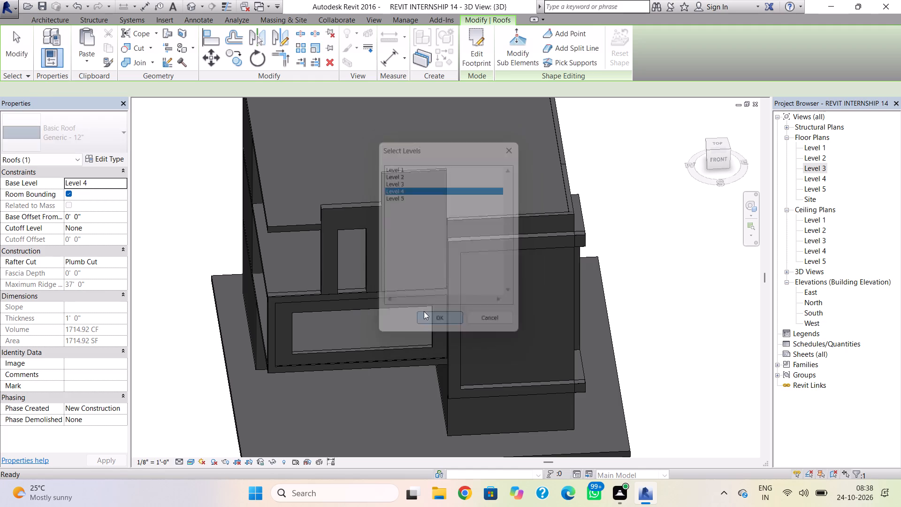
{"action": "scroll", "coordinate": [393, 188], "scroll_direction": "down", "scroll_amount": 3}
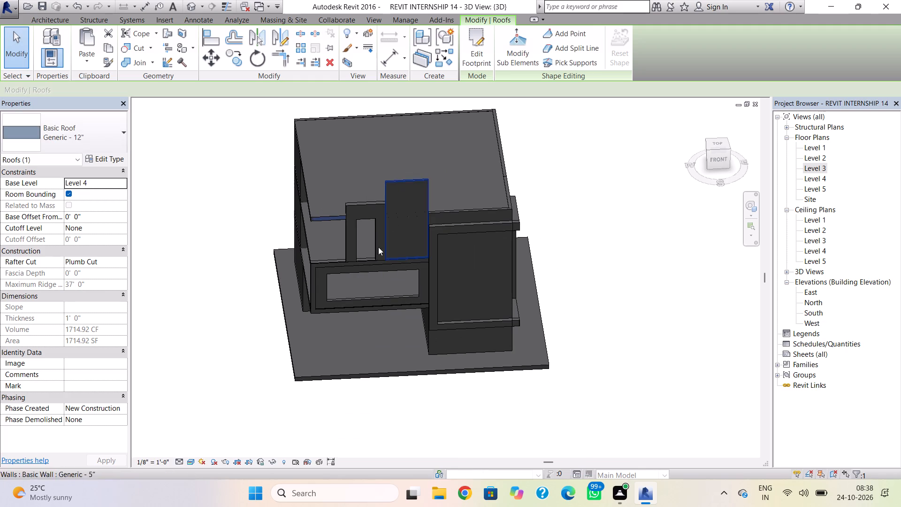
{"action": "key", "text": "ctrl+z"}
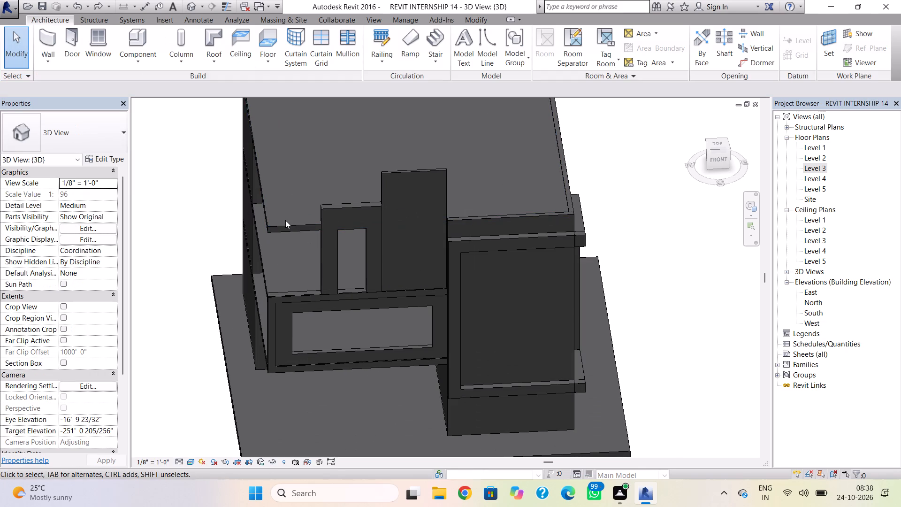
Copy the Level 4 roof and paste it aligned to Level 5.
{"action": "left_click", "coordinate": [284, 221]}
{"action": "left_click", "coordinate": [104, 46]}
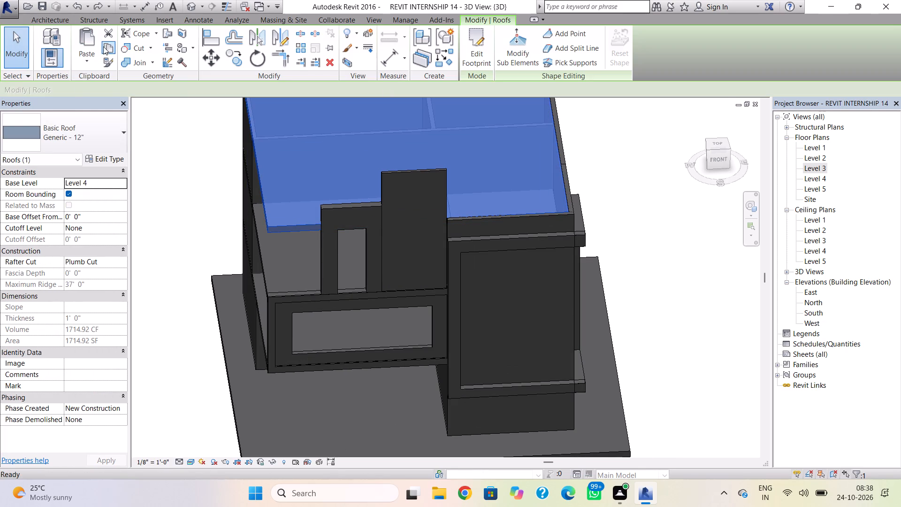
{"action": "left_click", "coordinate": [91, 57]}
{"action": "left_click", "coordinate": [161, 109]}
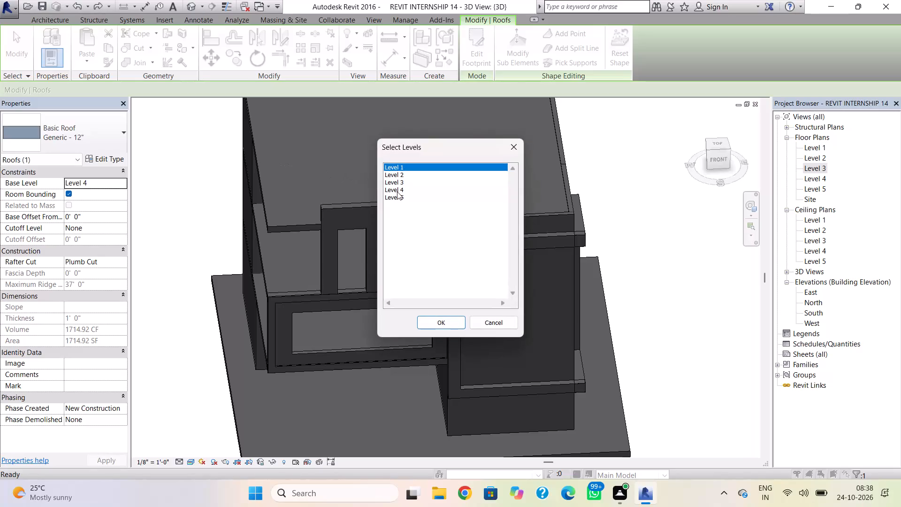
{"action": "left_click", "coordinate": [399, 198]}
{"action": "left_click", "coordinate": [428, 328]}
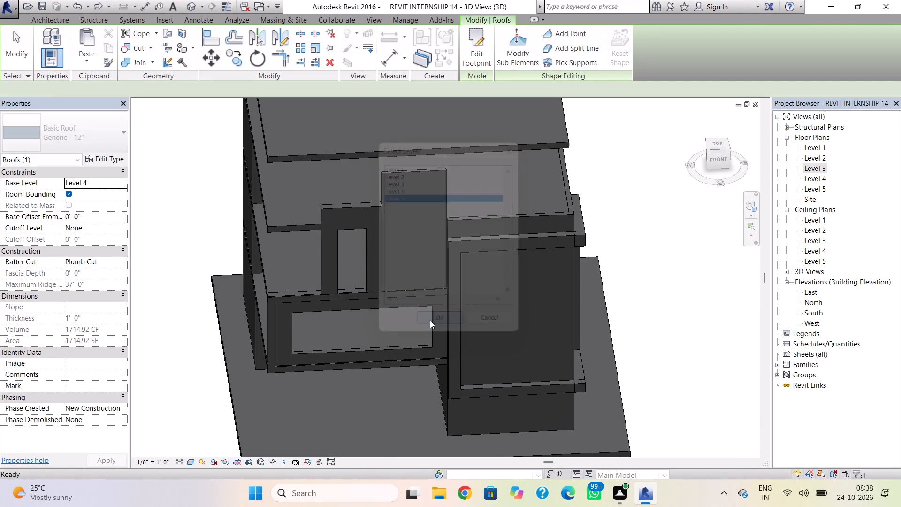
{"action": "key", "text": "Escape"}
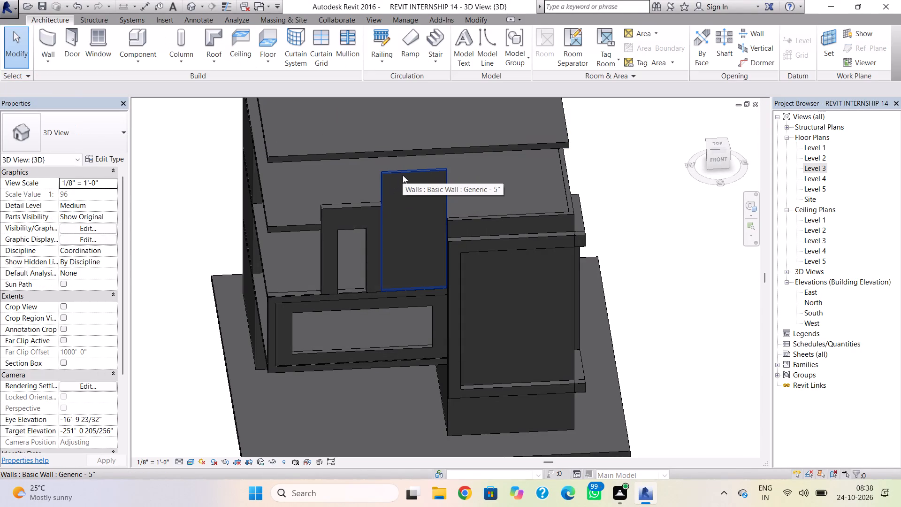
Viewed from the front, raise the Level 3 wall's top to the Level 5 roof, giving a top offset of 13'-0".
{"action": "left_click", "coordinate": [405, 172]}
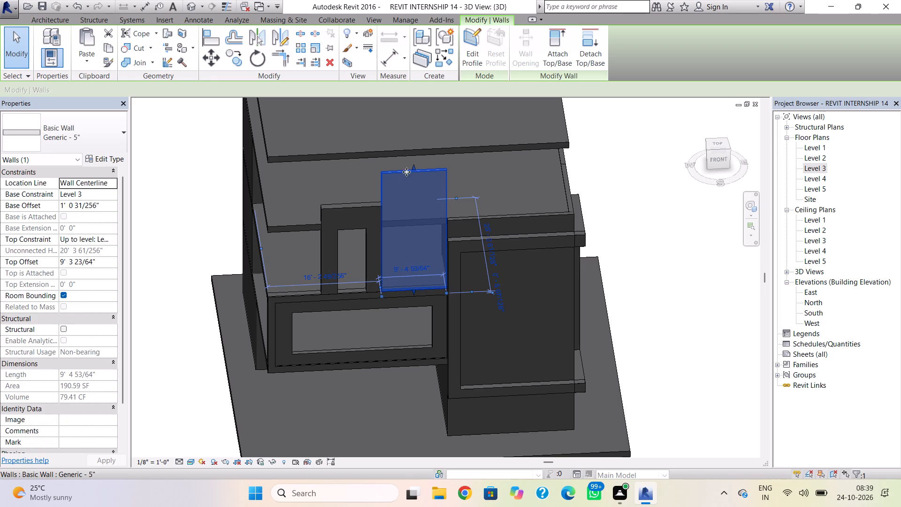
{"action": "left_click", "coordinate": [715, 161]}
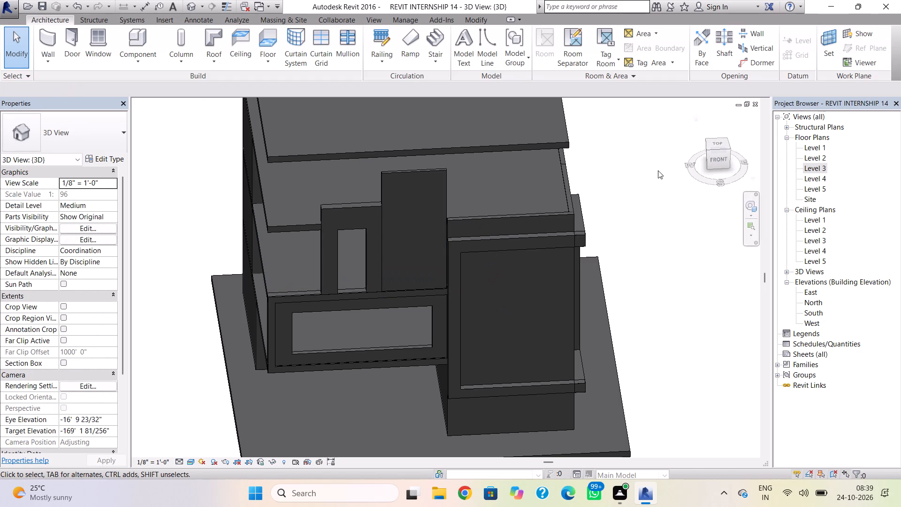
{"action": "right_click_drag", "start_coordinate": [602, 174], "coordinate": [596, 75], "text": "shift"}
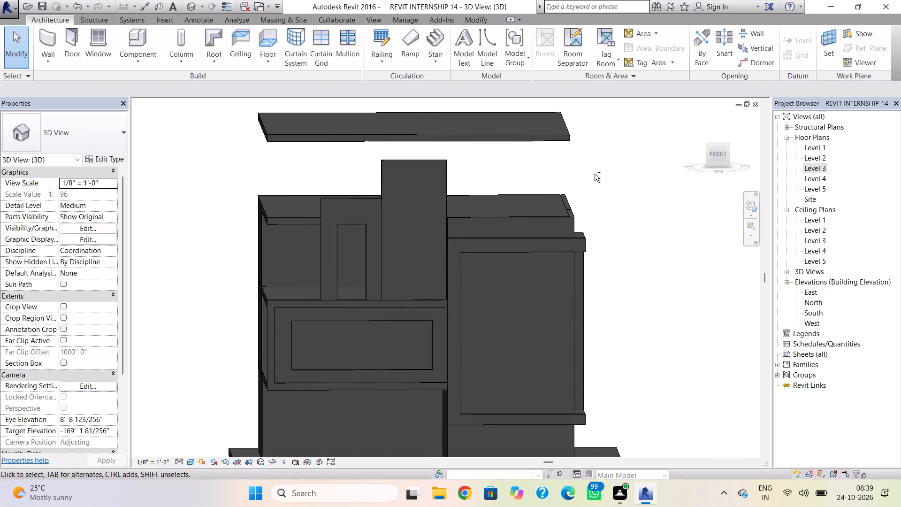
{"action": "right_click_drag", "start_coordinate": [596, 199], "coordinate": [597, 190], "text": "shift"}
{"action": "left_click", "coordinate": [403, 161]}
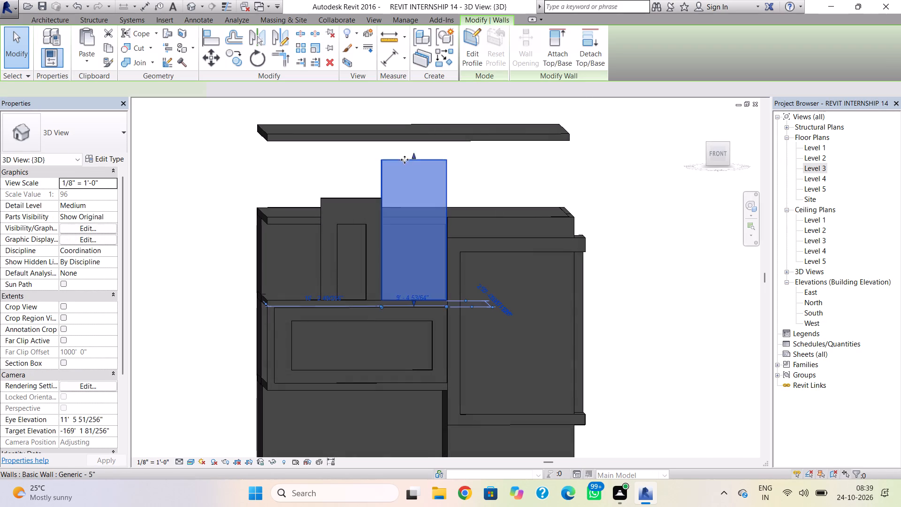
{"action": "left_click_drag", "start_coordinate": [417, 155], "coordinate": [422, 131]}
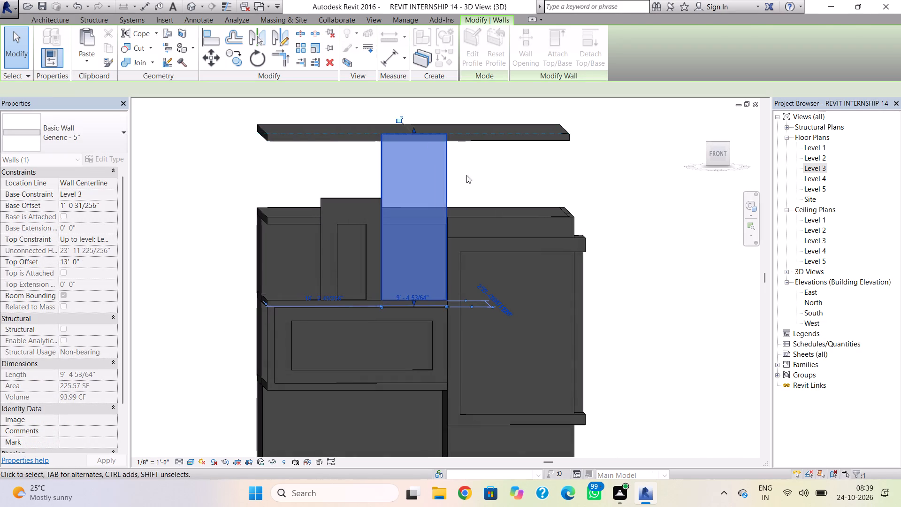
{"action": "key", "text": "Escape"}
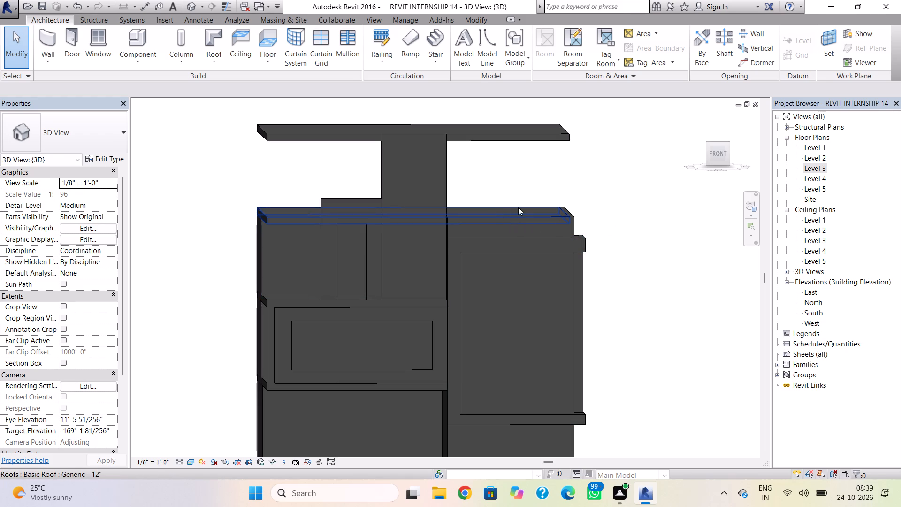
Raise the top of the 8" front wall behind the corner frame to the Level 5 roof, making it 49'-0" high.
{"action": "left_click", "coordinate": [516, 219]}
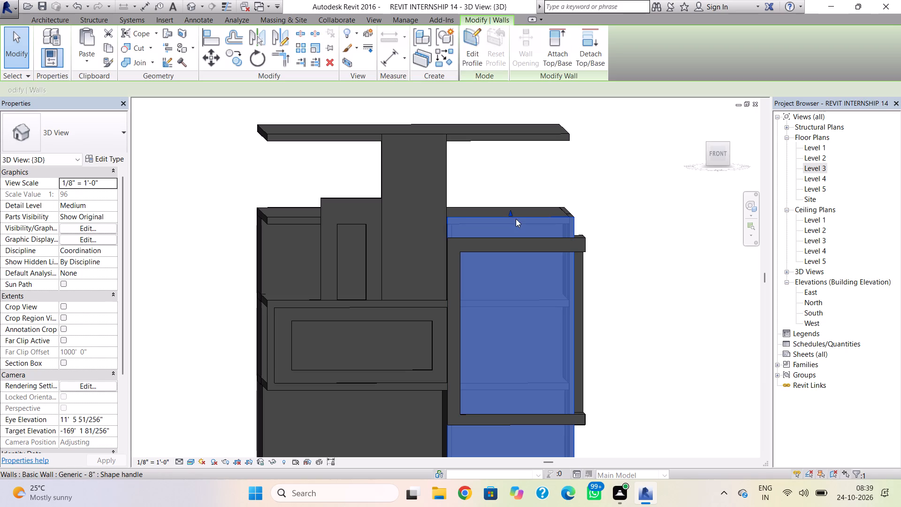
{"action": "left_click_drag", "start_coordinate": [510, 211], "coordinate": [502, 138]}
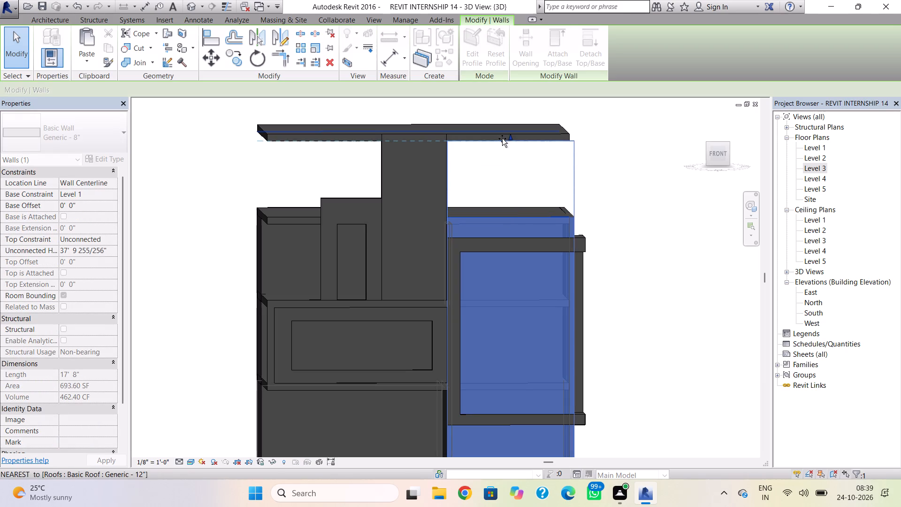
{"action": "left_click_drag", "start_coordinate": [502, 138], "coordinate": [501, 133]}
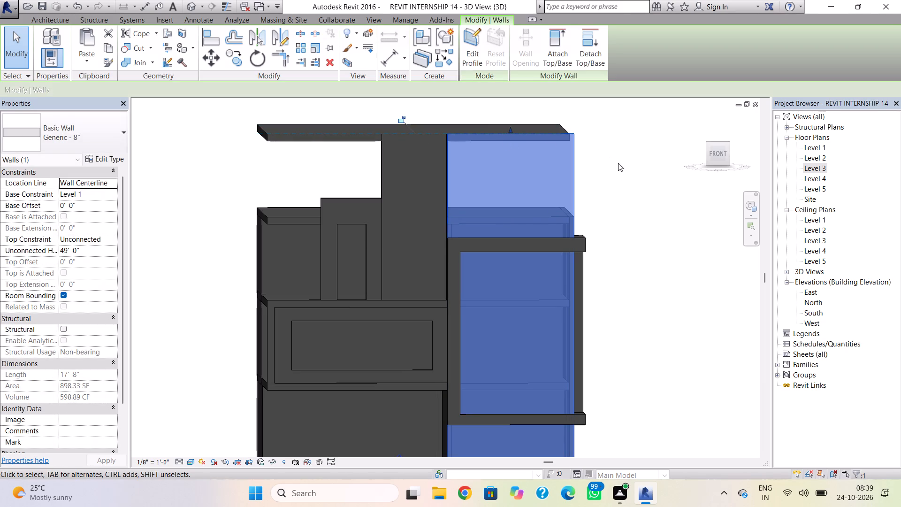
Raise the top of the 8" side wall behind the corner frame, adjoining the front wall, to the underside of the Level 5 roof.
{"action": "right_click_drag", "start_coordinate": [636, 196], "coordinate": [532, 238], "text": "shift"}
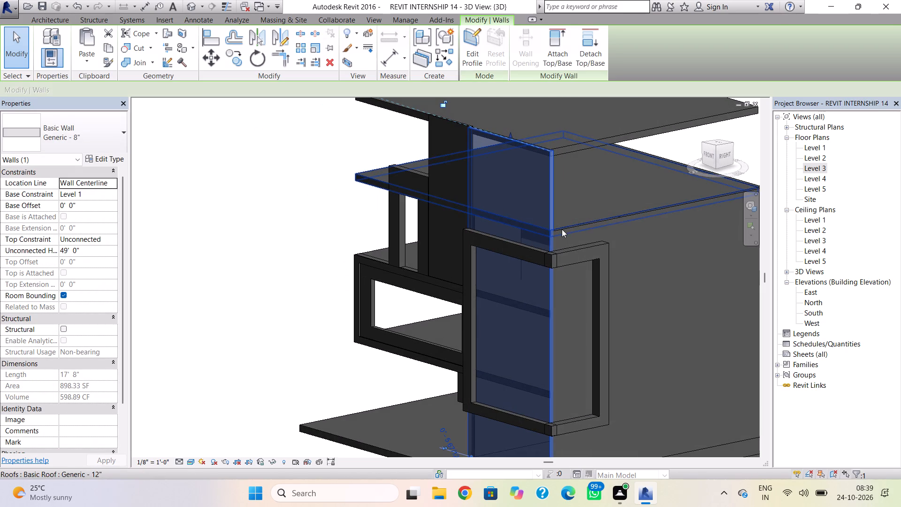
{"action": "left_click", "coordinate": [562, 229]}
{"action": "left_click", "coordinate": [584, 222]}
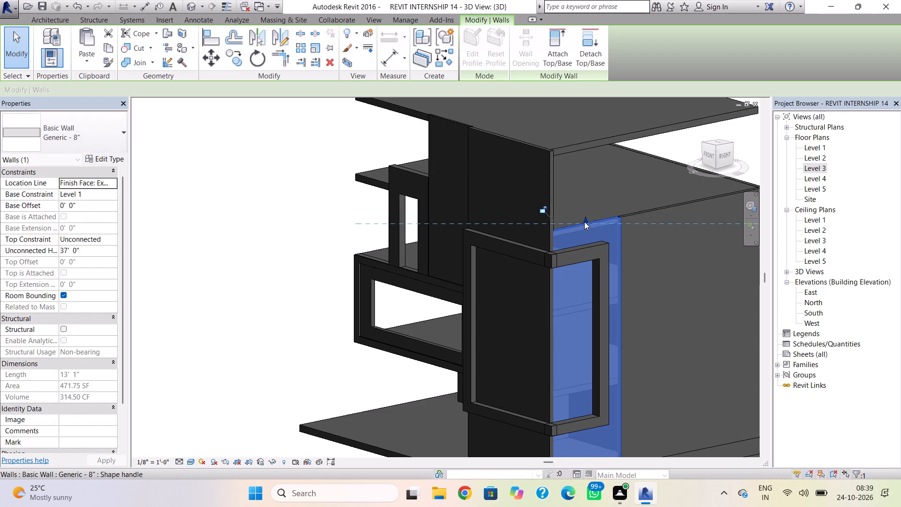
{"action": "left_click_drag", "start_coordinate": [584, 221], "coordinate": [577, 145]}
{"action": "left_click", "coordinate": [635, 193]}
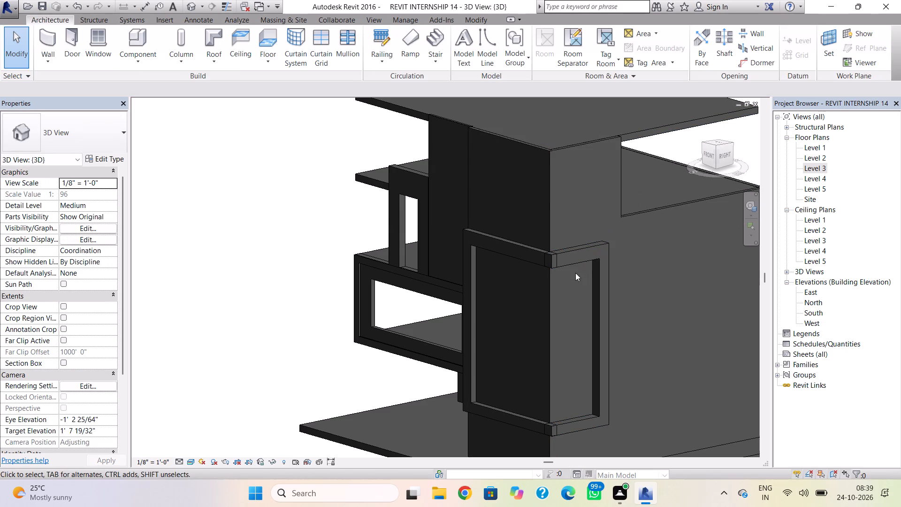
Extend the front face of the in-place corner frame upward to just below the Level 5 roof, raising both its outer and inner top edges.
{"action": "left_click", "coordinate": [580, 260]}
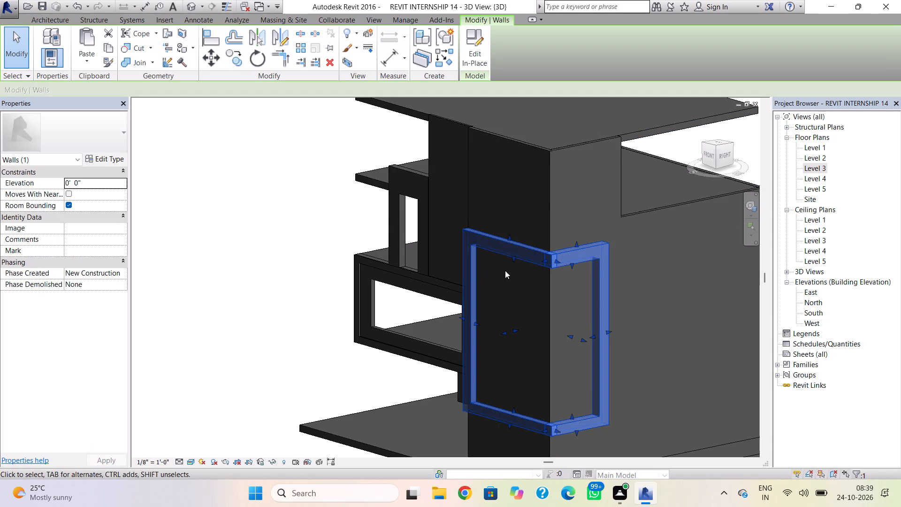
{"action": "scroll", "coordinate": [504, 270], "scroll_direction": "up", "scroll_amount": 4}
{"action": "left_click_drag", "start_coordinate": [515, 216], "coordinate": [516, 160]}
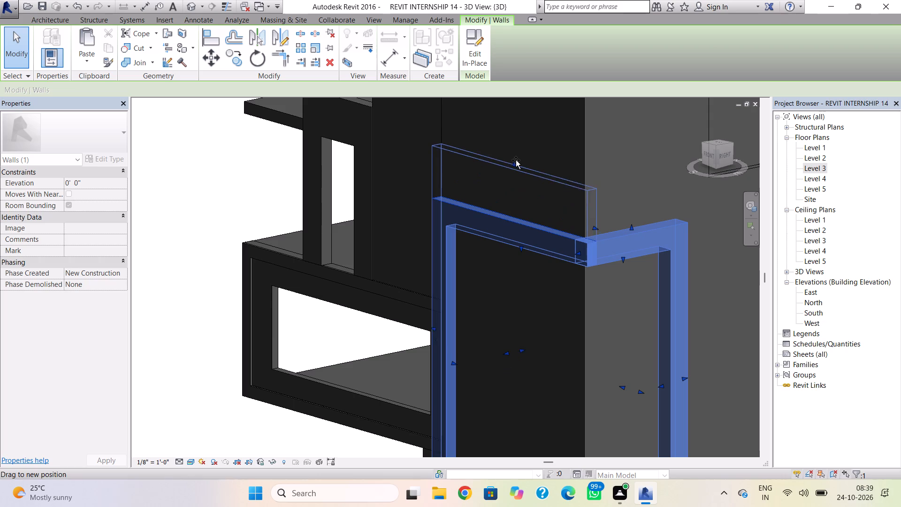
{"action": "left_click_drag", "start_coordinate": [516, 160], "coordinate": [517, 143]}
{"action": "scroll", "coordinate": [517, 143], "scroll_direction": "down", "scroll_amount": 3}
{"action": "middle_click_drag", "start_coordinate": [519, 157], "coordinate": [517, 199]}
{"action": "scroll", "coordinate": [516, 204], "scroll_direction": "down", "scroll_amount": 1}
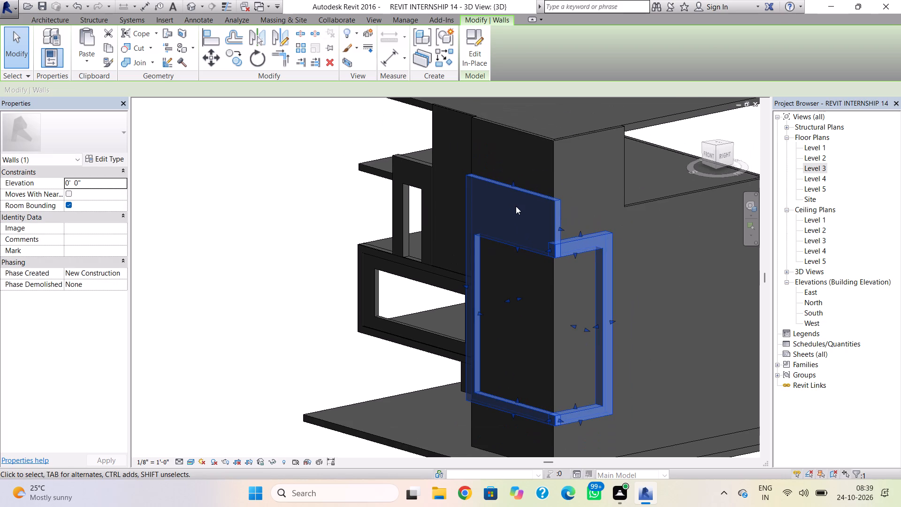
{"action": "left_click_drag", "start_coordinate": [512, 186], "coordinate": [518, 152]}
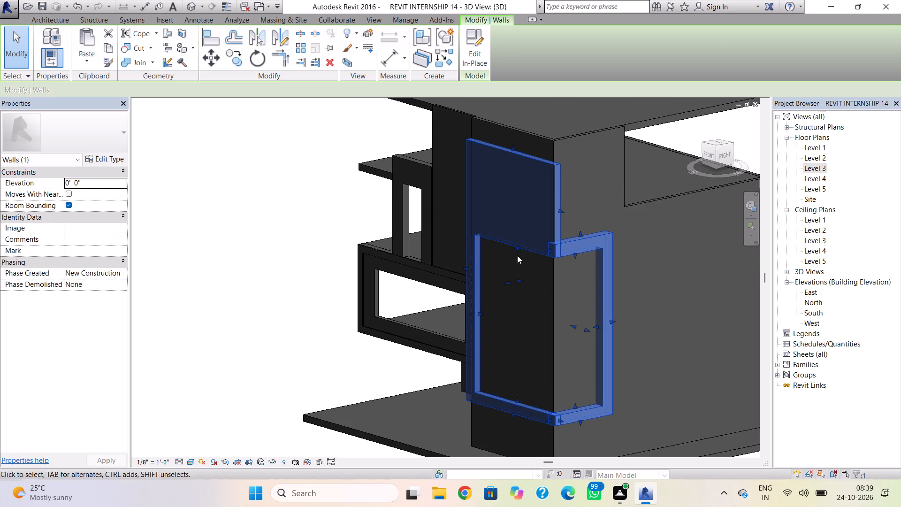
{"action": "left_click_drag", "start_coordinate": [517, 246], "coordinate": [523, 175]}
Raise the outer and inner top edges of the corner frame's side face to line up with its front face.
{"action": "left_click_drag", "start_coordinate": [581, 238], "coordinate": [584, 194]}
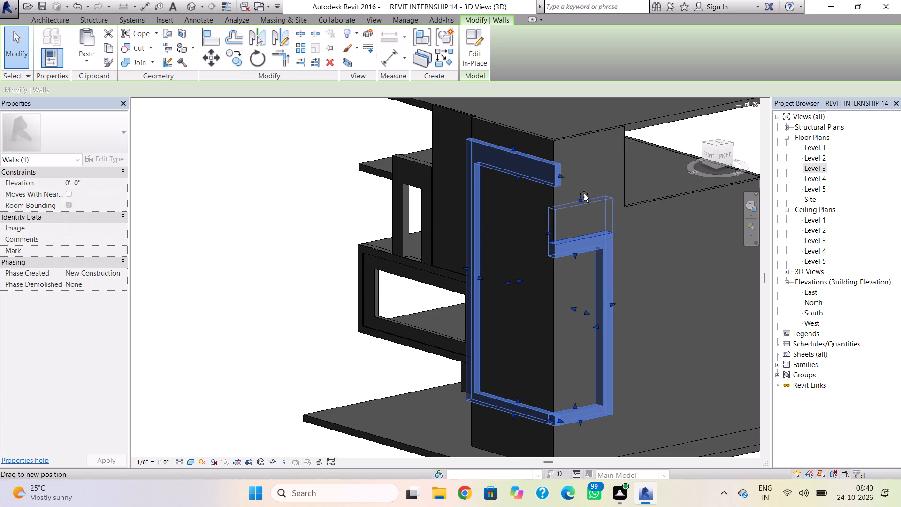
{"action": "left_click_drag", "start_coordinate": [584, 194], "coordinate": [584, 160]}
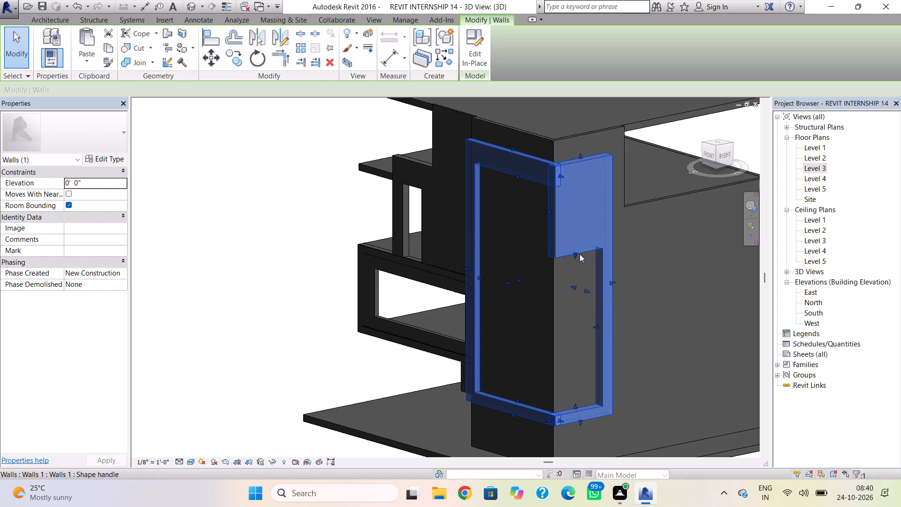
{"action": "left_click_drag", "start_coordinate": [580, 254], "coordinate": [585, 183]}
{"action": "left_click", "coordinate": [590, 261]}
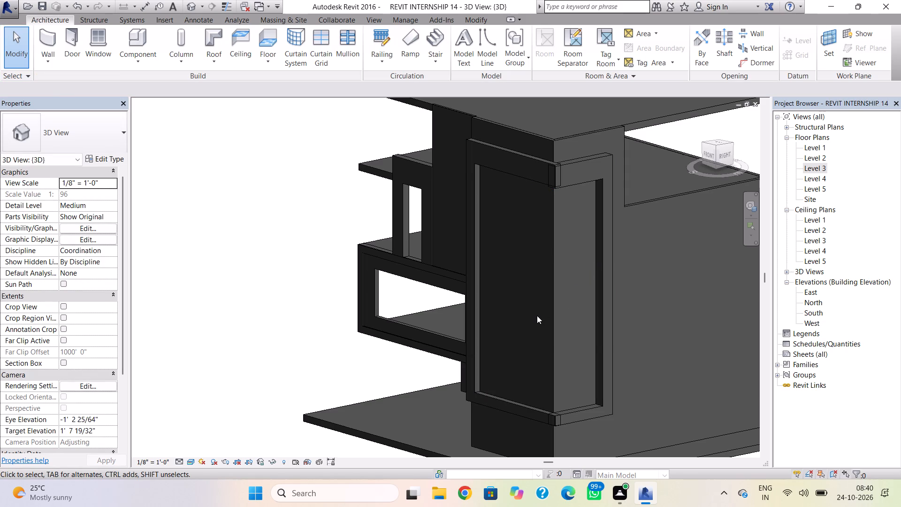
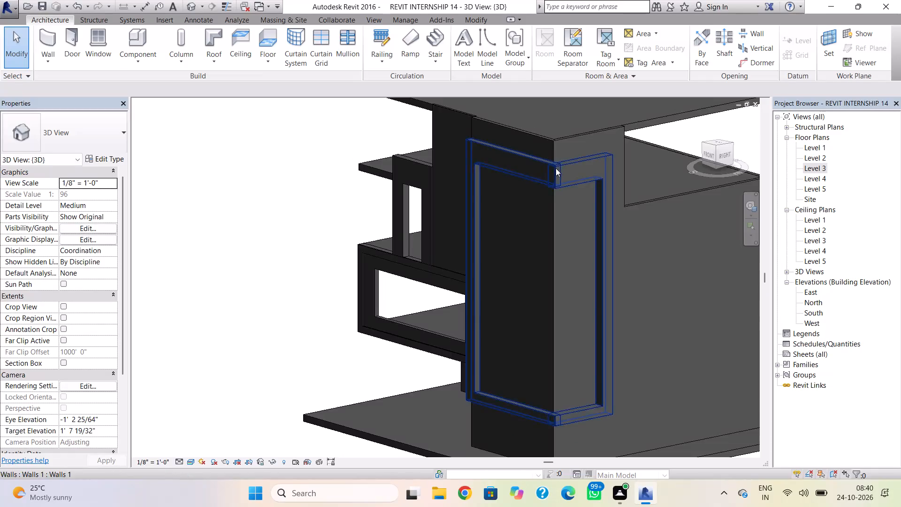
Fine-tune the outer and inner top edges of the corner frame's side face so they meet the front face's edges at the corner.
{"action": "scroll", "coordinate": [555, 168], "scroll_direction": "up", "scroll_amount": 3}
{"action": "middle_click_drag", "start_coordinate": [567, 203], "coordinate": [558, 246]}
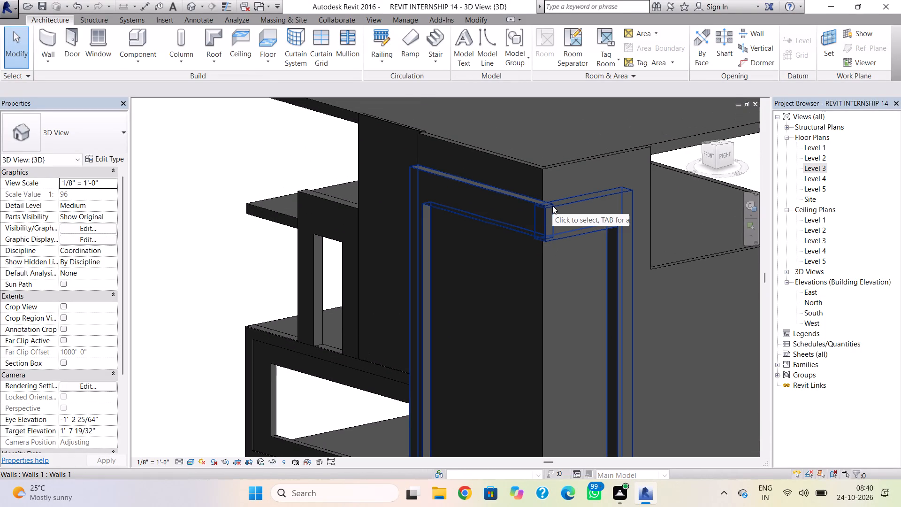
{"action": "middle_click_drag", "start_coordinate": [557, 206], "coordinate": [569, 246]}
{"action": "scroll", "coordinate": [569, 246], "scroll_direction": "up", "scroll_amount": 4}
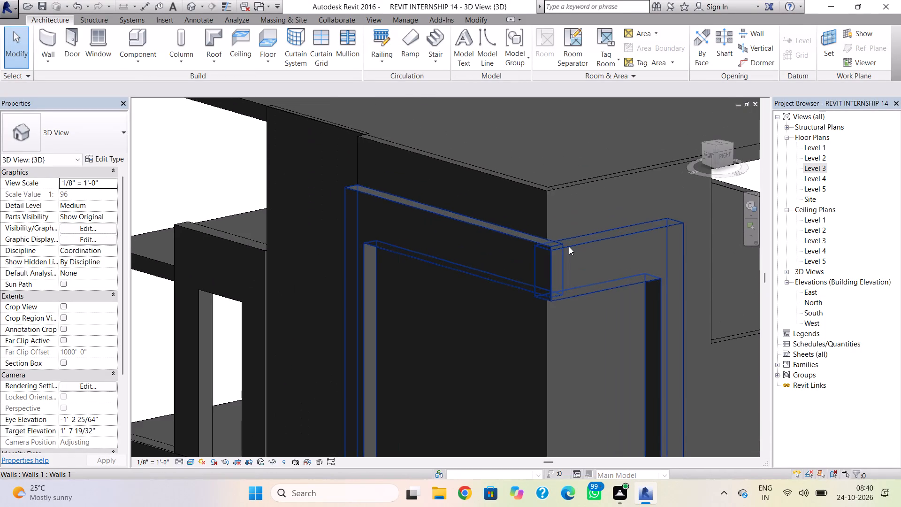
{"action": "scroll", "coordinate": [569, 246], "scroll_direction": "up", "scroll_amount": 3}
{"action": "left_click", "coordinate": [540, 251]}
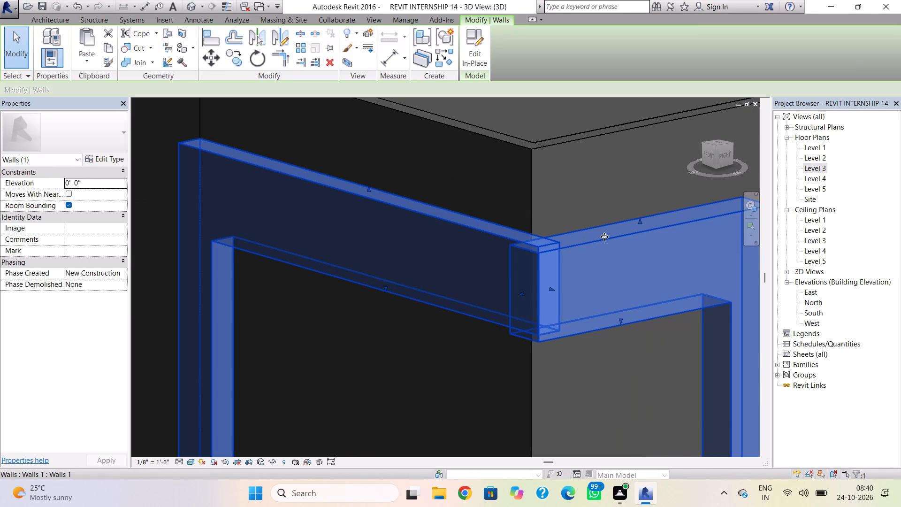
{"action": "left_click_drag", "start_coordinate": [637, 224], "coordinate": [637, 220]}
{"action": "left_click", "coordinate": [624, 261]}
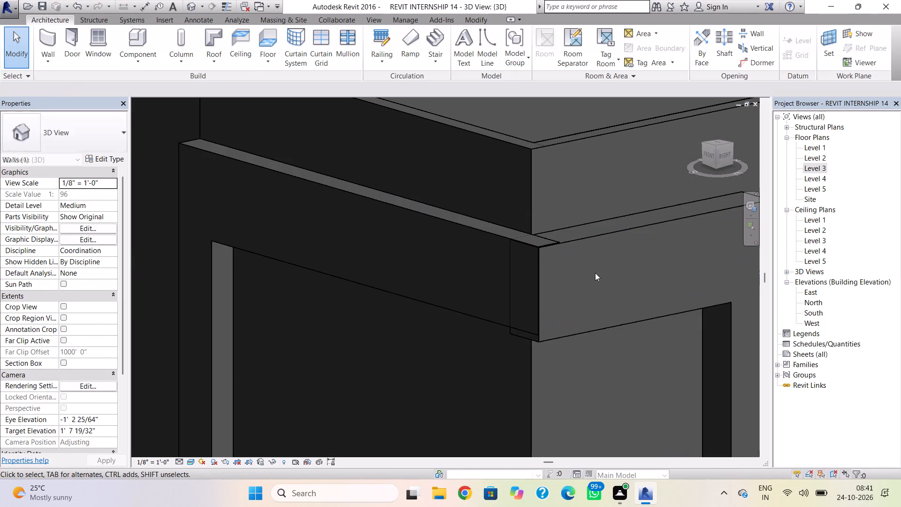
{"action": "left_click", "coordinate": [583, 328]}
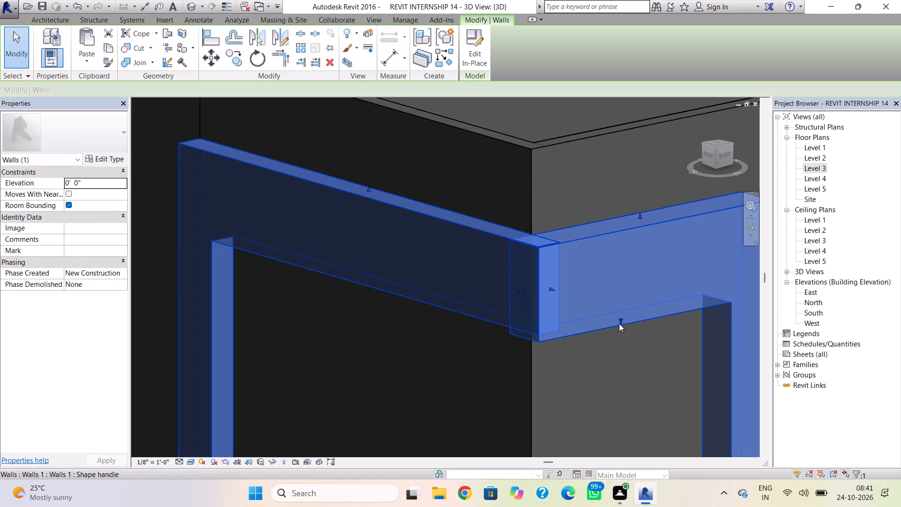
{"action": "left_click_drag", "start_coordinate": [619, 323], "coordinate": [618, 308]}
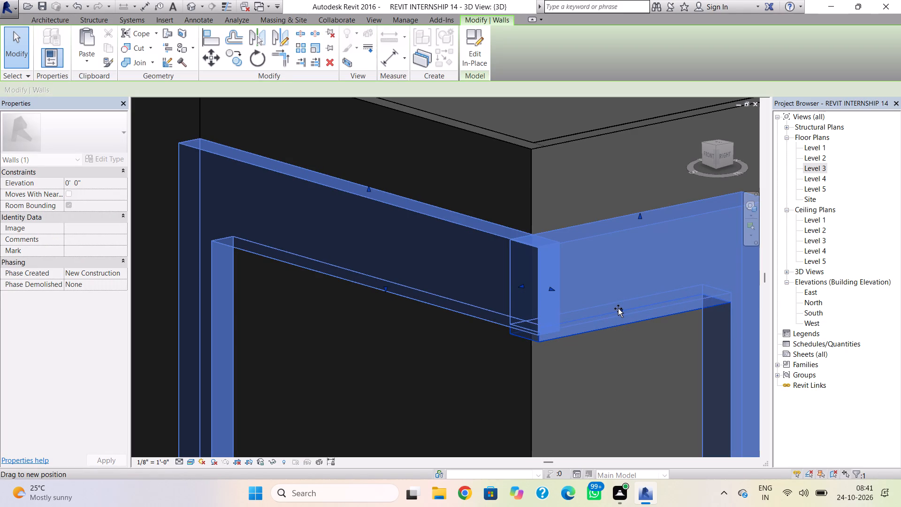
{"action": "left_click_drag", "start_coordinate": [618, 308], "coordinate": [618, 311]}
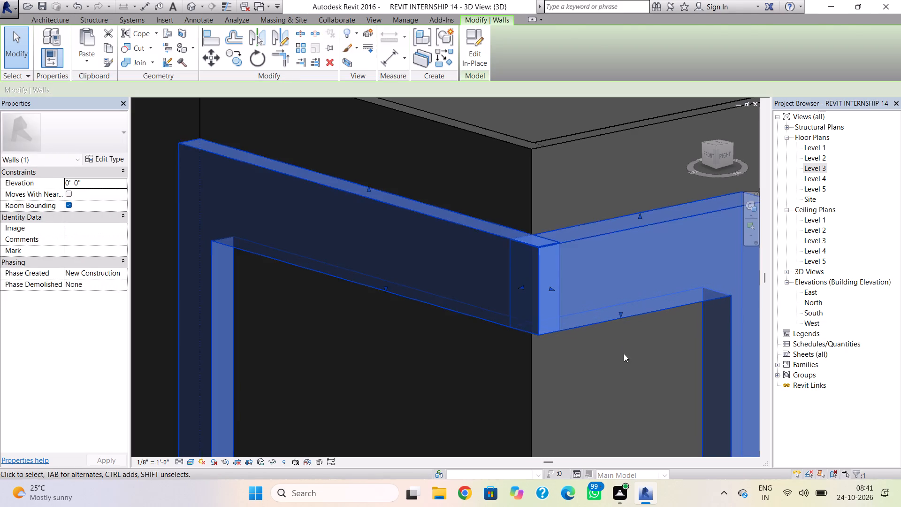
{"action": "left_click", "coordinate": [624, 357]}
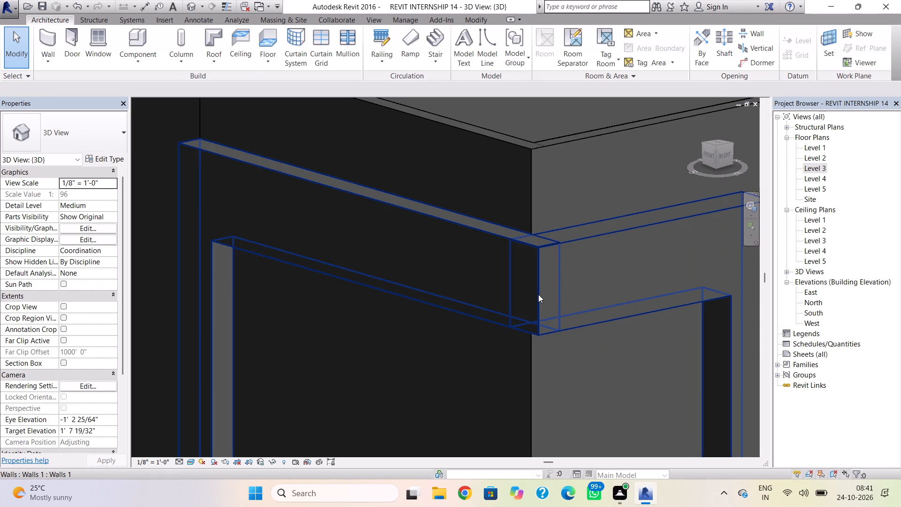
Raise the corner frame's inner bottom edges slightly on both the side and front faces, thickening its bottom band evenly.
{"action": "scroll", "coordinate": [536, 309], "scroll_direction": "down", "scroll_amount": 12}
{"action": "middle_click_drag", "start_coordinate": [539, 315], "coordinate": [537, 245]}
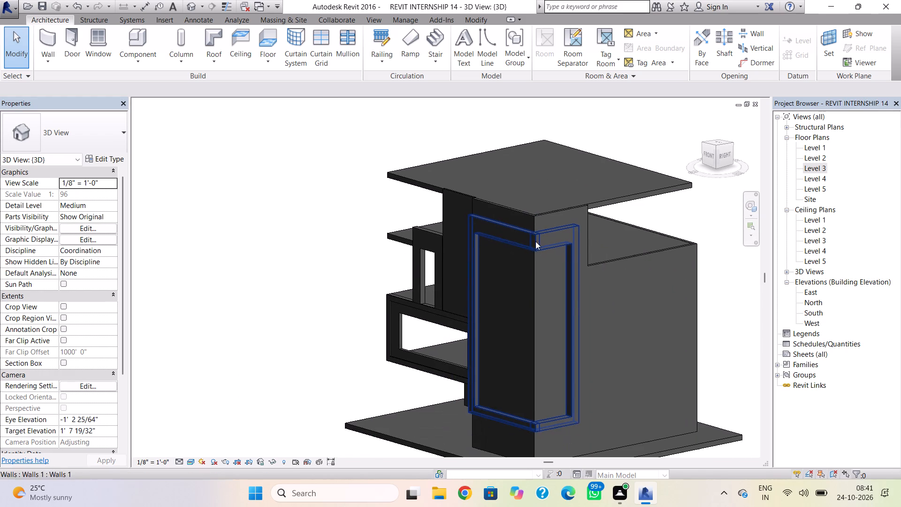
{"action": "scroll", "coordinate": [546, 433], "scroll_direction": "up", "scroll_amount": 3}
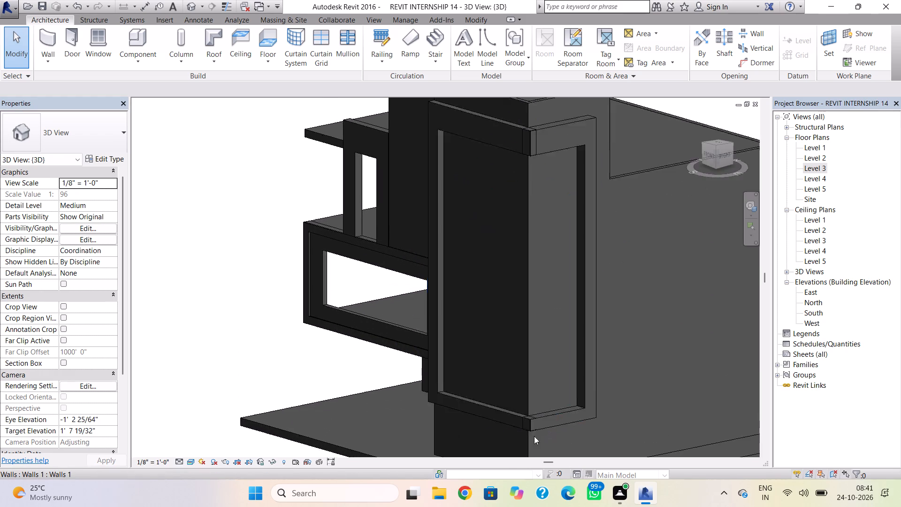
{"action": "scroll", "coordinate": [530, 437], "scroll_direction": "up", "scroll_amount": 8}
{"action": "left_click", "coordinate": [565, 386]}
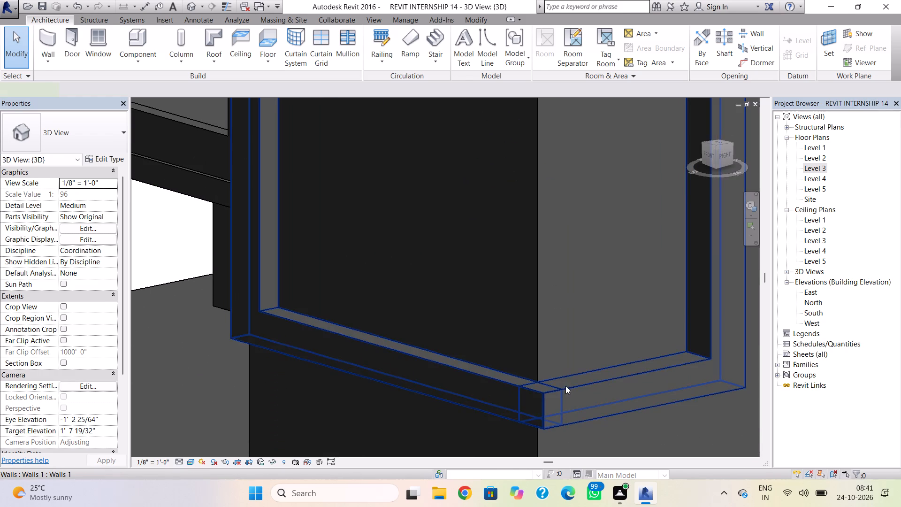
{"action": "left_click_drag", "start_coordinate": [612, 373], "coordinate": [614, 361]}
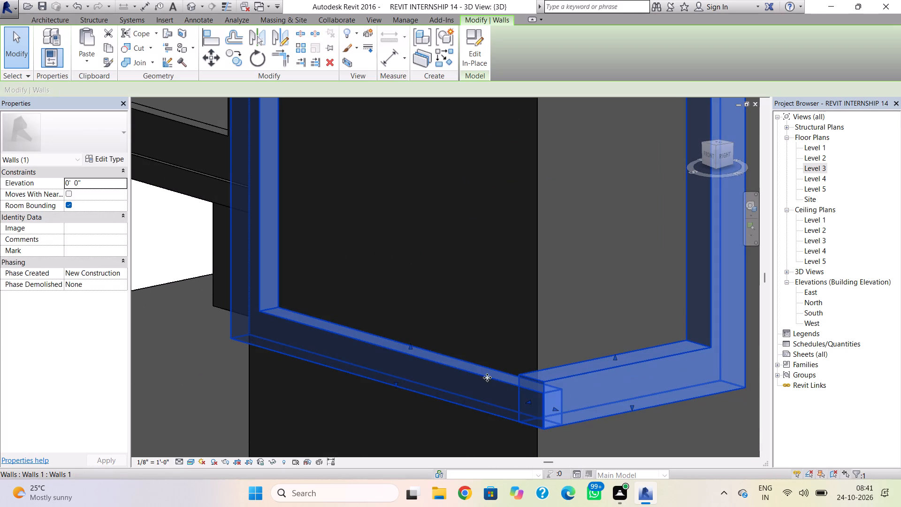
{"action": "left_click_drag", "start_coordinate": [408, 344], "coordinate": [408, 338]}
{"action": "left_click", "coordinate": [474, 322]}
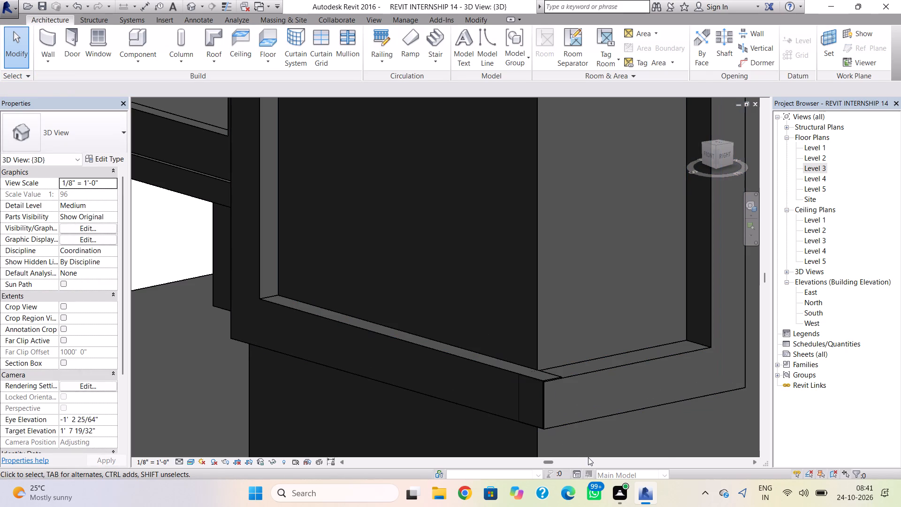
Raise the top of the remaining 8" side wall behind the corner frame to the Level 5 roof, making it 49'-0" high.
{"action": "scroll", "coordinate": [591, 440], "scroll_direction": "down", "scroll_amount": 2}
{"action": "middle_click_drag", "start_coordinate": [591, 440], "coordinate": [569, 310]}
{"action": "scroll", "coordinate": [567, 303], "scroll_direction": "down", "scroll_amount": 5}
{"action": "scroll", "coordinate": [535, 349], "scroll_direction": "down", "scroll_amount": 4}
{"action": "right_click_drag", "start_coordinate": [465, 359], "coordinate": [461, 384], "text": "shift"}
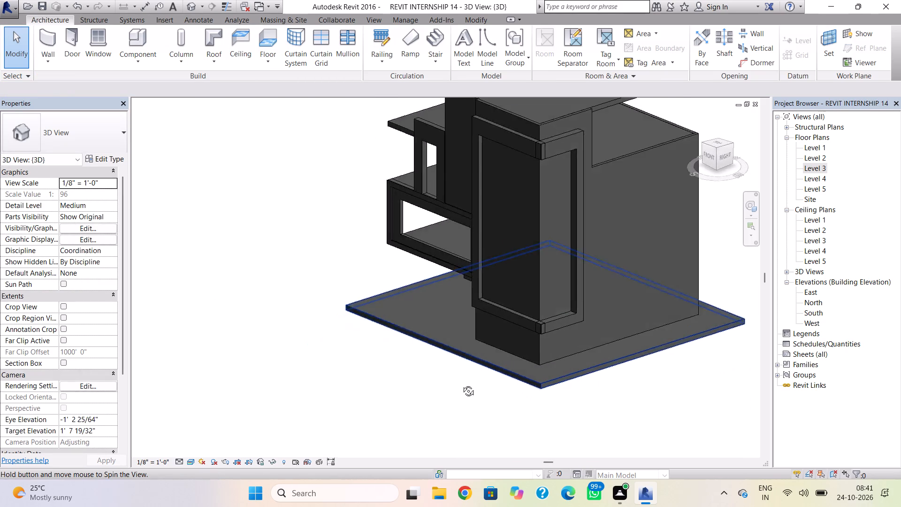
{"action": "right_click_drag", "start_coordinate": [461, 384], "coordinate": [448, 388], "text": "shift"}
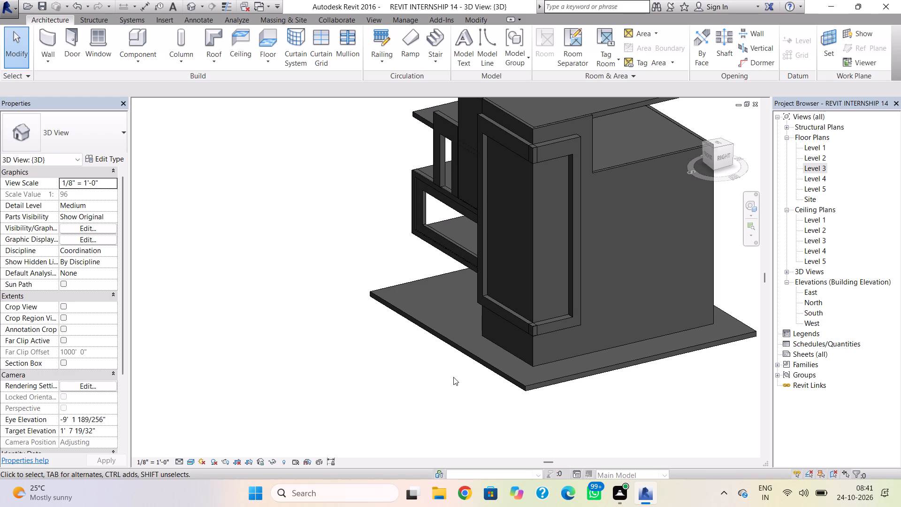
{"action": "left_click", "coordinate": [647, 156]}
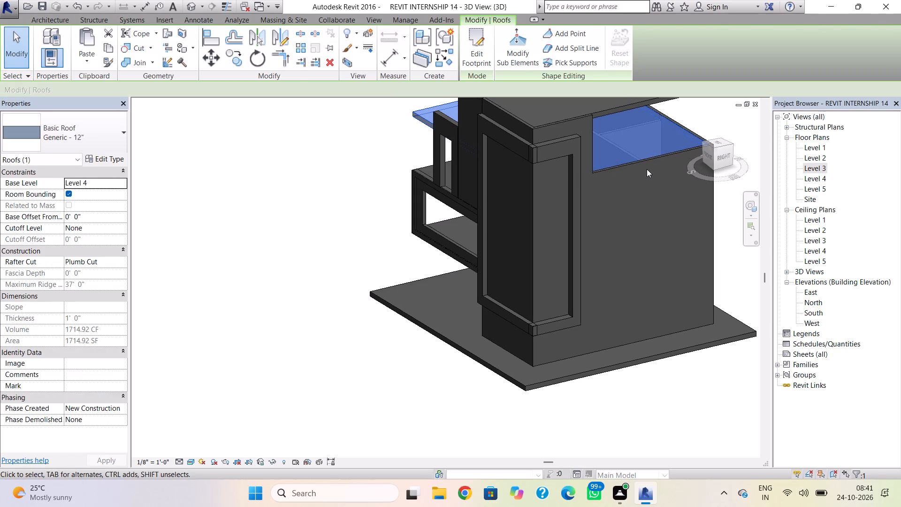
{"action": "left_click", "coordinate": [647, 169]}
{"action": "left_click", "coordinate": [647, 162]}
{"action": "left_click_drag", "start_coordinate": [653, 154], "coordinate": [649, 107]}
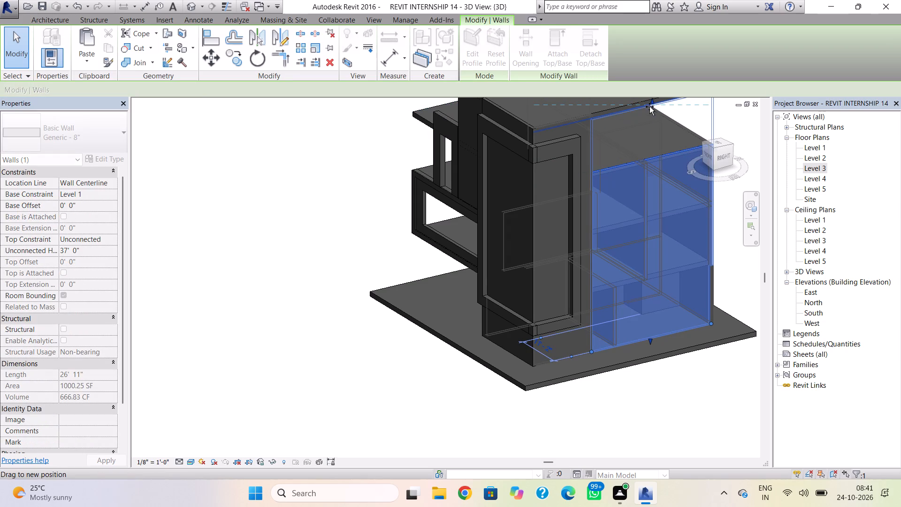
{"action": "left_click_drag", "start_coordinate": [649, 107], "coordinate": [647, 98]}
{"action": "middle_click_drag", "start_coordinate": [640, 159], "coordinate": [642, 184]}
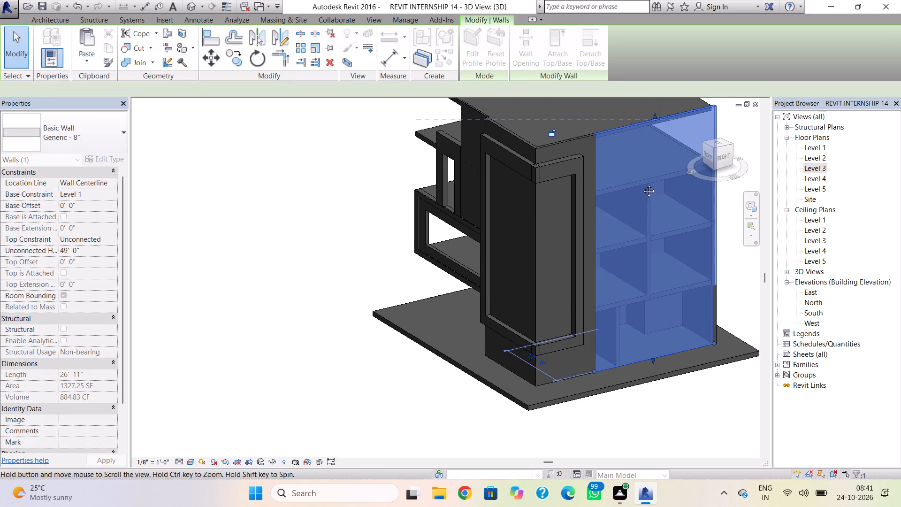
{"action": "middle_click_drag", "start_coordinate": [642, 184], "coordinate": [642, 185]}
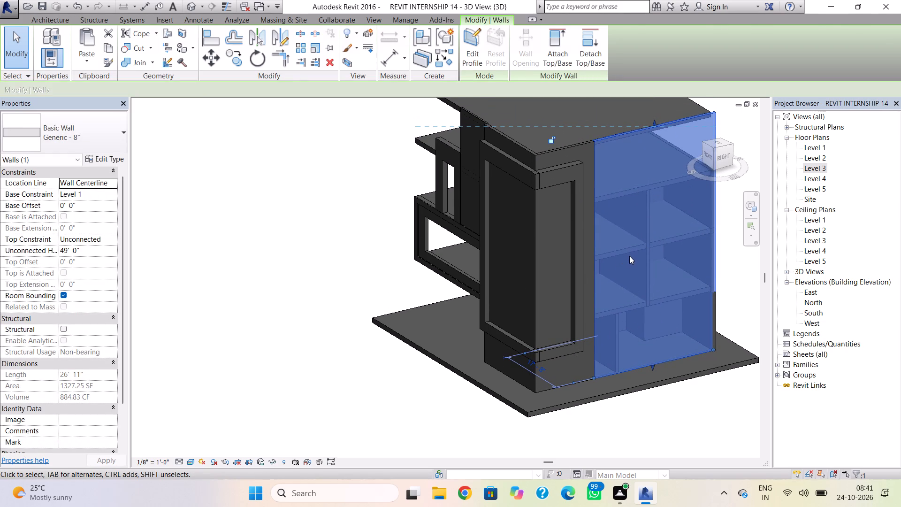
{"action": "key", "text": "Escape"}
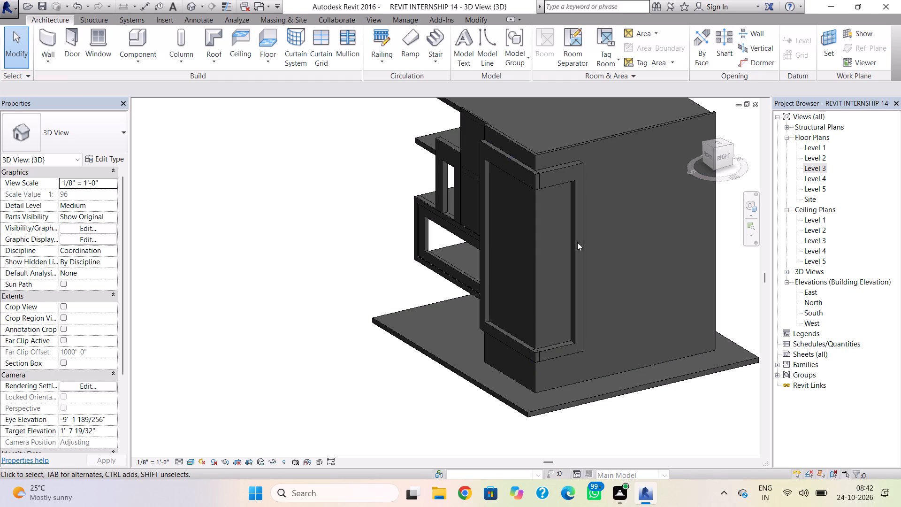
Examine the building's massing from the front and side, checking the raised walls, corner frame and Level 5 roof.
{"action": "scroll", "coordinate": [625, 247], "scroll_direction": "down", "scroll_amount": 2}
{"action": "middle_click_drag", "start_coordinate": [625, 252], "coordinate": [543, 276]}
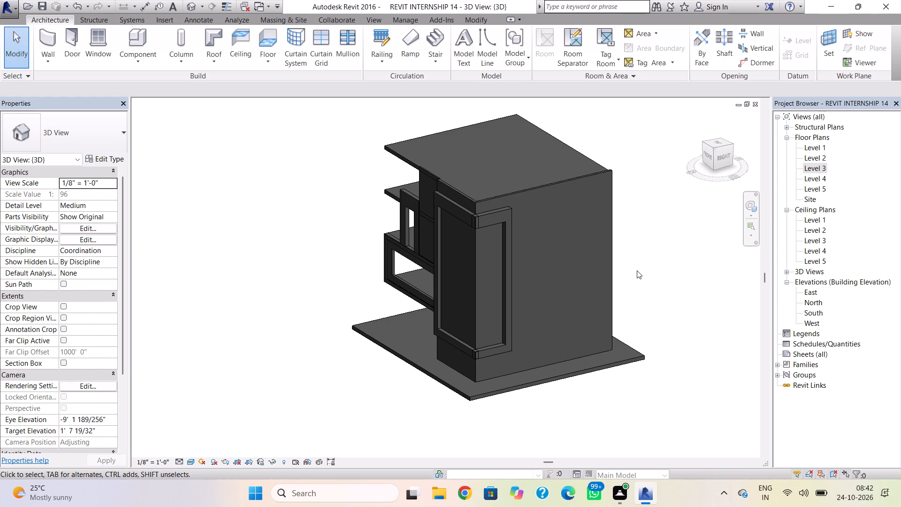
{"action": "scroll", "coordinate": [627, 272], "scroll_direction": "down", "scroll_amount": 1}
{"action": "left_click_drag", "start_coordinate": [713, 156], "coordinate": [697, 157]}
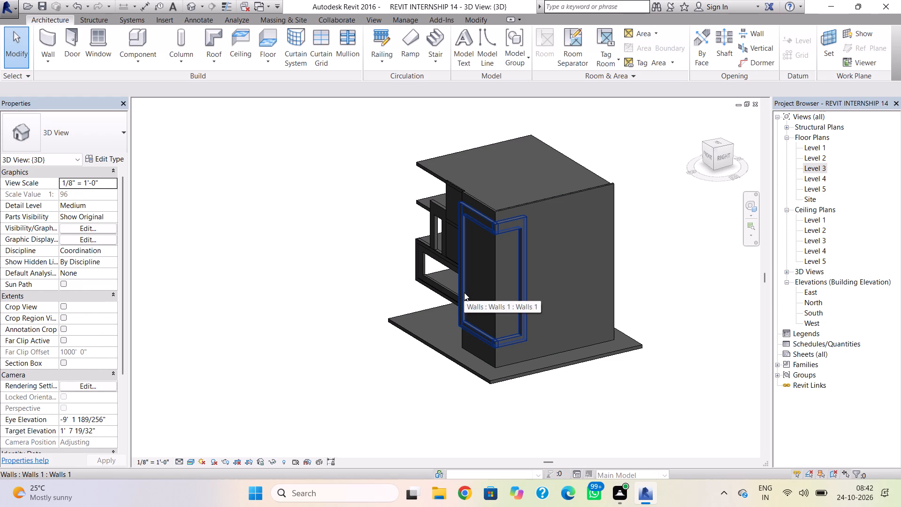
{"action": "right_click_drag", "start_coordinate": [467, 293], "coordinate": [496, 293], "text": "shift"}
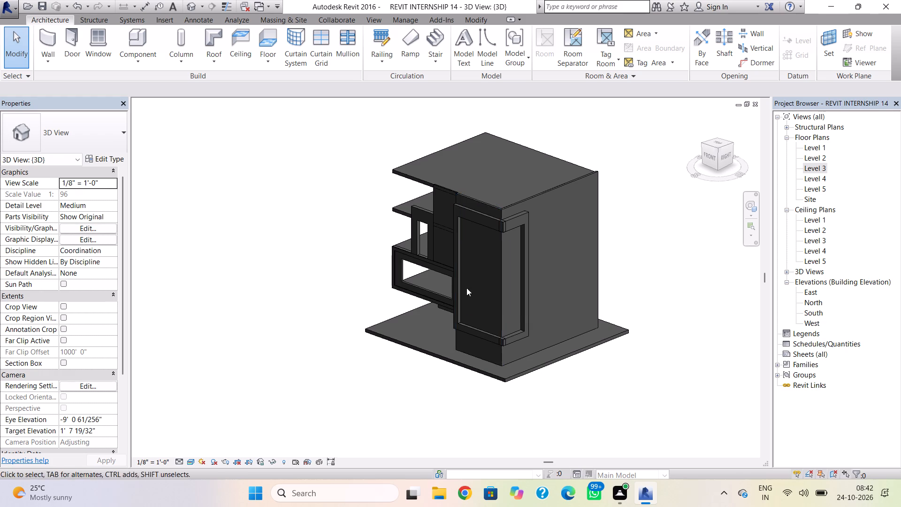
{"action": "scroll", "coordinate": [466, 288], "scroll_direction": "down", "scroll_amount": 3}
{"action": "right_click_drag", "start_coordinate": [386, 292], "coordinate": [388, 295], "text": "shift"}
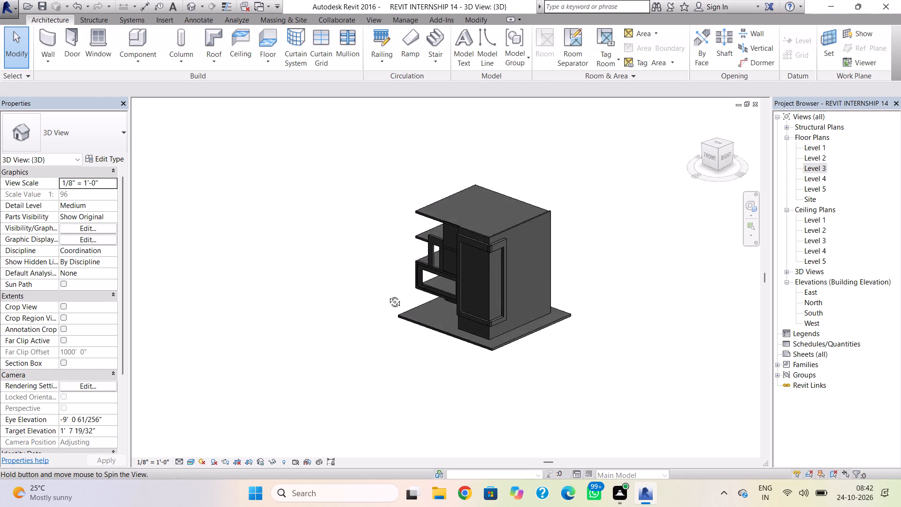
{"action": "right_click_drag", "start_coordinate": [388, 295], "coordinate": [396, 263], "text": "shift"}
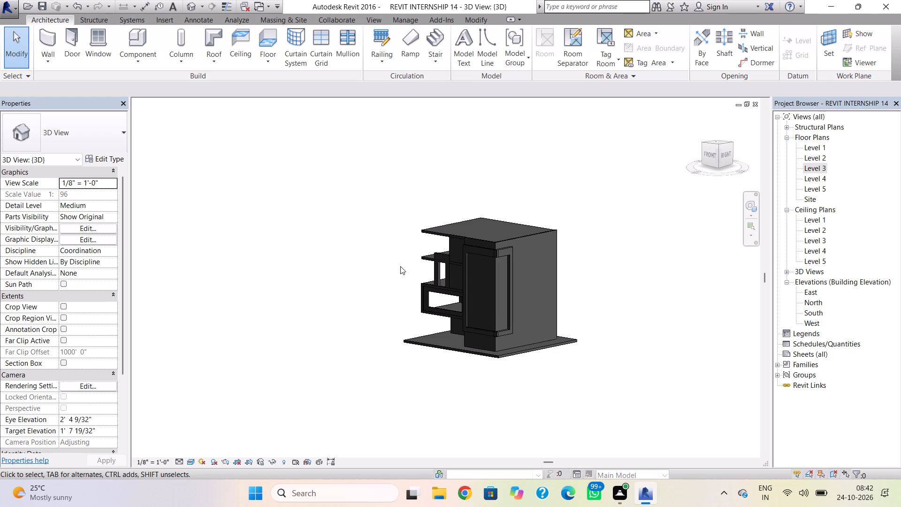
{"action": "scroll", "coordinate": [405, 261], "scroll_direction": "down", "scroll_amount": 3}
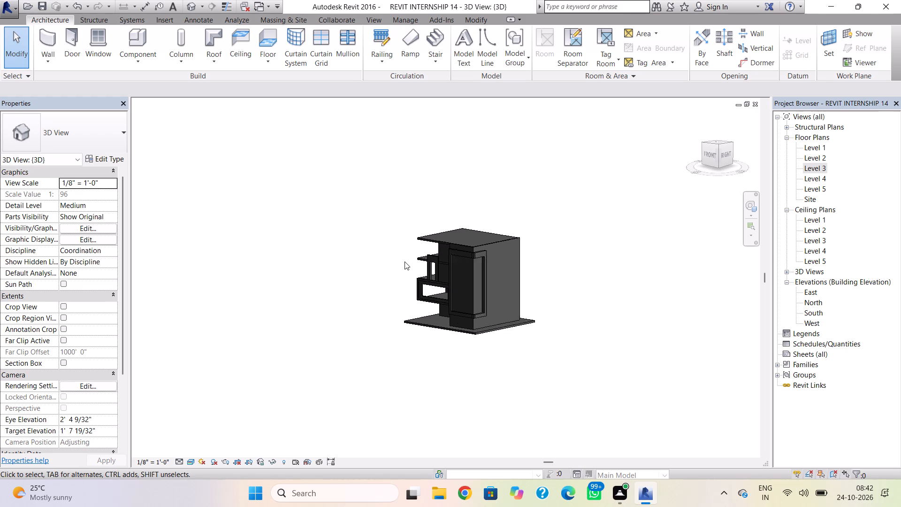
{"action": "scroll", "coordinate": [435, 261], "scroll_direction": "up", "scroll_amount": 3}
{"action": "scroll", "coordinate": [474, 262], "scroll_direction": "up", "scroll_amount": 3}
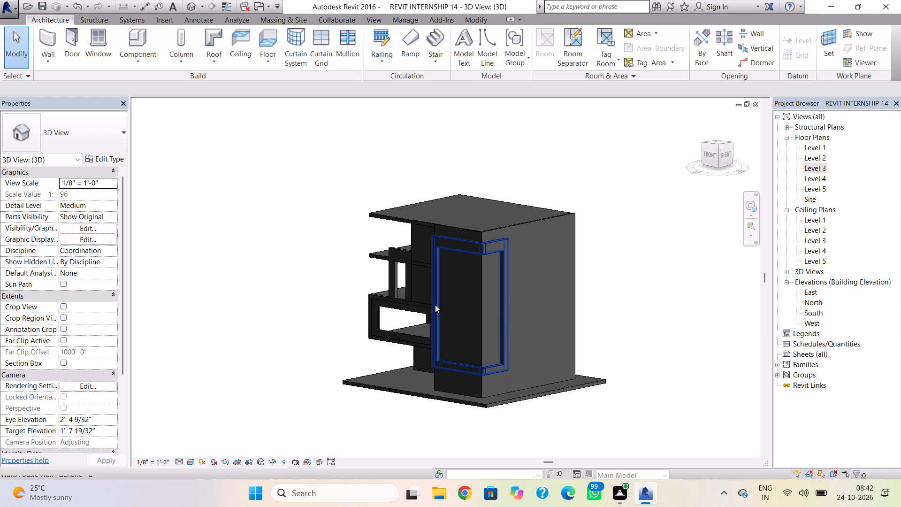
{"action": "scroll", "coordinate": [450, 316], "scroll_direction": "down", "scroll_amount": 1}
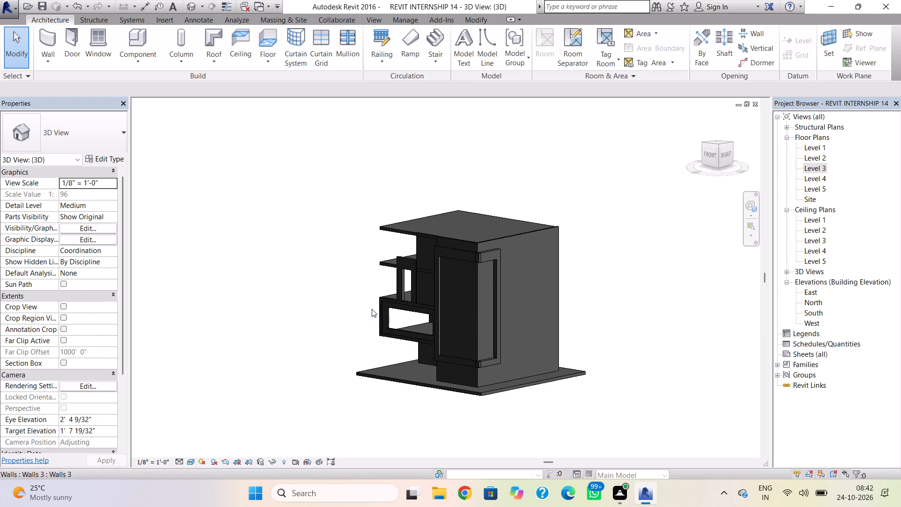
Raise the top of the 8" upper back wall based on Level 3 to the top of the Level 5 roof, making it 25'-0" high.
{"action": "right_click_drag", "start_coordinate": [372, 310], "coordinate": [444, 326], "text": "shift"}
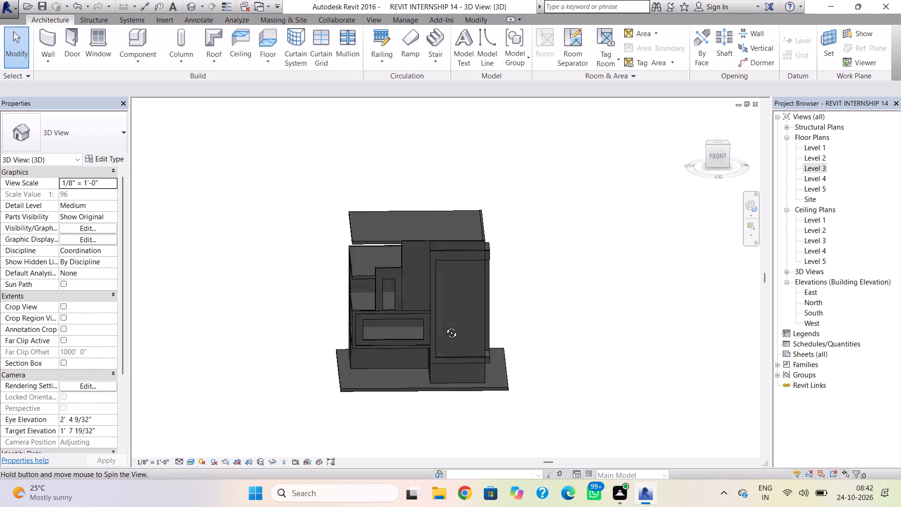
{"action": "right_click_drag", "start_coordinate": [444, 326], "coordinate": [661, 327], "text": "shift"}
{"action": "right_click_drag", "start_coordinate": [396, 330], "coordinate": [522, 327], "text": "shift"}
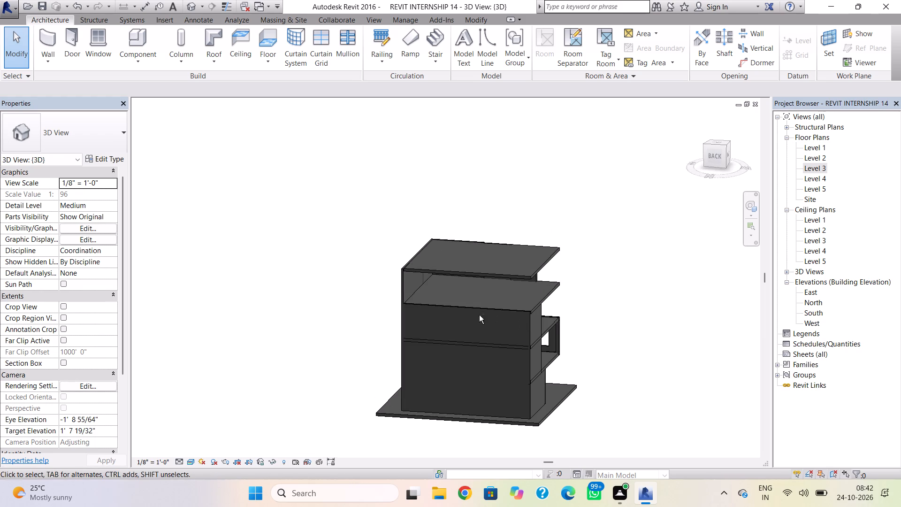
{"action": "left_click", "coordinate": [475, 310]}
{"action": "left_click_drag", "start_coordinate": [463, 303], "coordinate": [465, 291]}
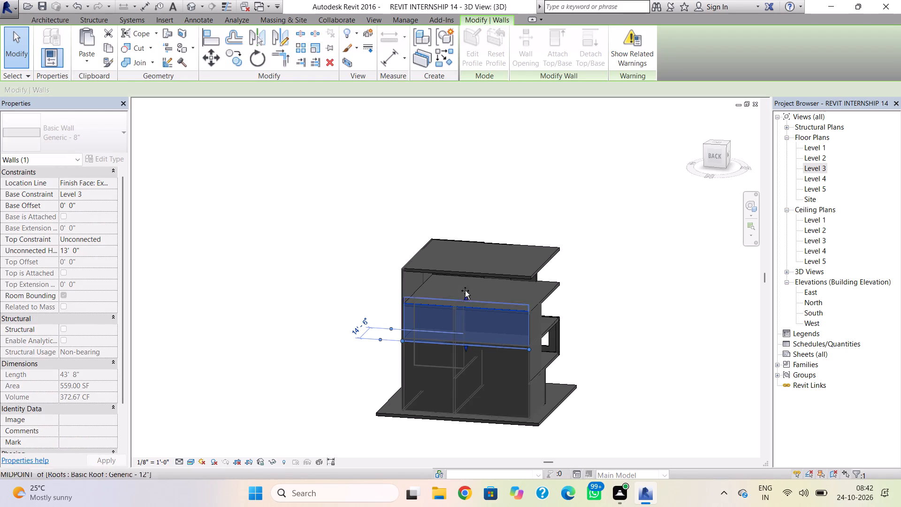
{"action": "left_click_drag", "start_coordinate": [465, 291], "coordinate": [466, 274]}
{"action": "left_click", "coordinate": [466, 274]}
{"action": "scroll", "coordinate": [466, 274], "scroll_direction": "up", "scroll_amount": 7}
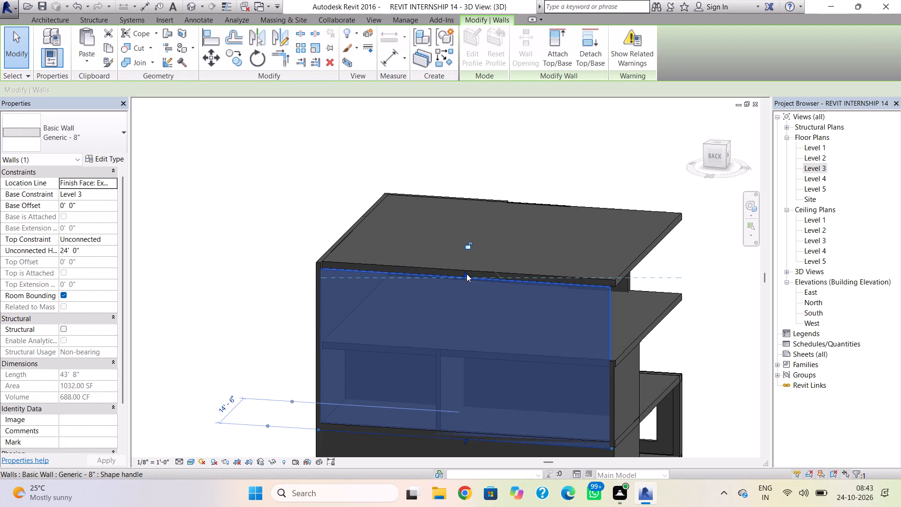
{"action": "left_click", "coordinate": [466, 274]}
{"action": "left_click", "coordinate": [674, 319]}
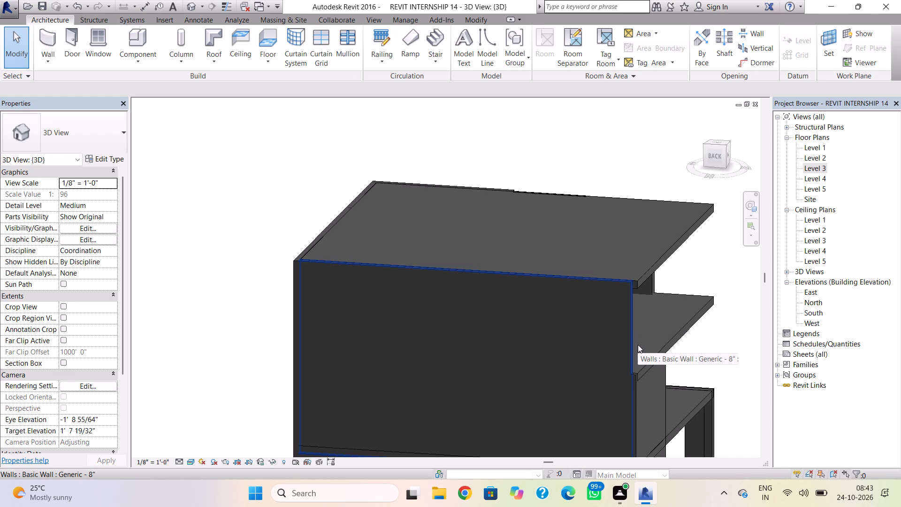
{"action": "left_click", "coordinate": [504, 275]}
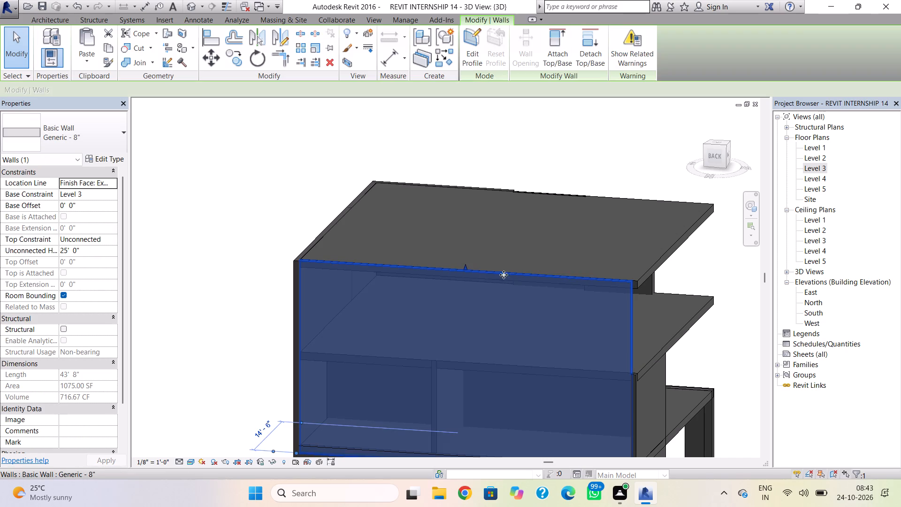
Lower the top of the 8" upper back wall to the top of the Level 4 roof, making it 13'-0" high.
{"action": "left_click_drag", "start_coordinate": [464, 268], "coordinate": [464, 357]}
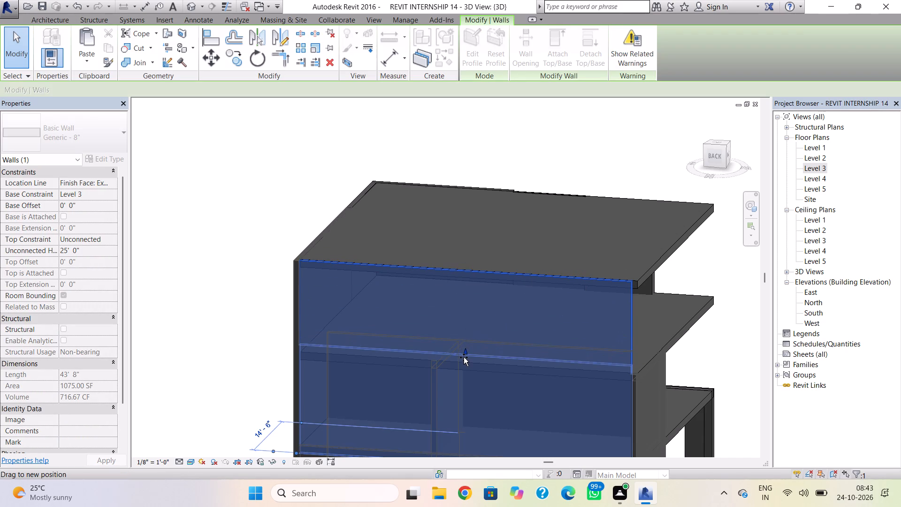
{"action": "left_click_drag", "start_coordinate": [464, 357], "coordinate": [463, 365]}
{"action": "scroll", "coordinate": [548, 361], "scroll_direction": "up", "scroll_amount": 3}
{"action": "scroll", "coordinate": [504, 362], "scroll_direction": "up", "scroll_amount": 3}
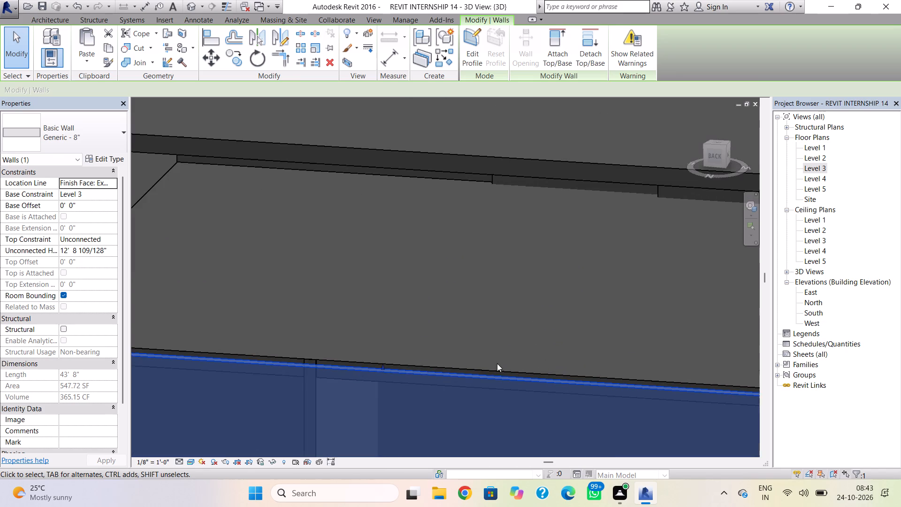
{"action": "middle_click_drag", "start_coordinate": [497, 363], "coordinate": [500, 331]}
{"action": "right_click_drag", "start_coordinate": [412, 378], "coordinate": [428, 364]}
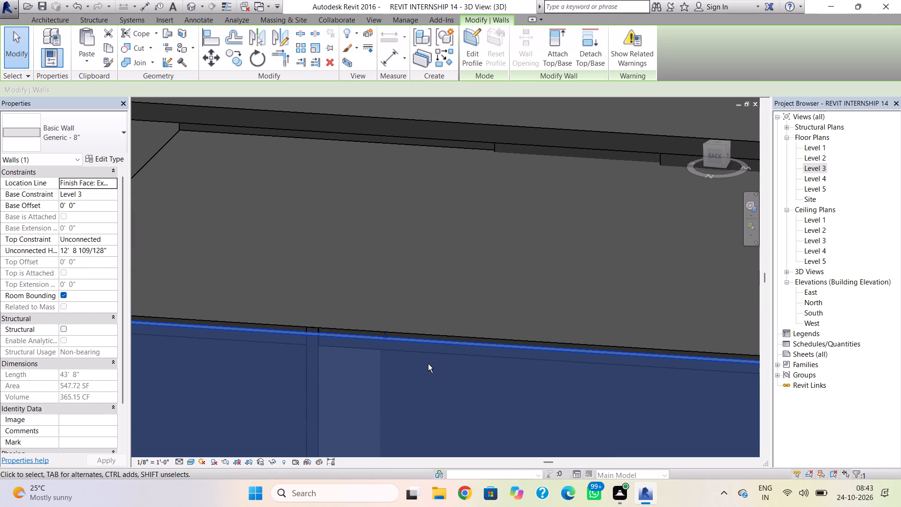
{"action": "right_click_drag", "start_coordinate": [428, 364], "coordinate": [453, 355]}
{"action": "right_click_drag", "start_coordinate": [446, 363], "coordinate": [471, 351], "text": "shift"}
{"action": "left_click", "coordinate": [386, 333]}
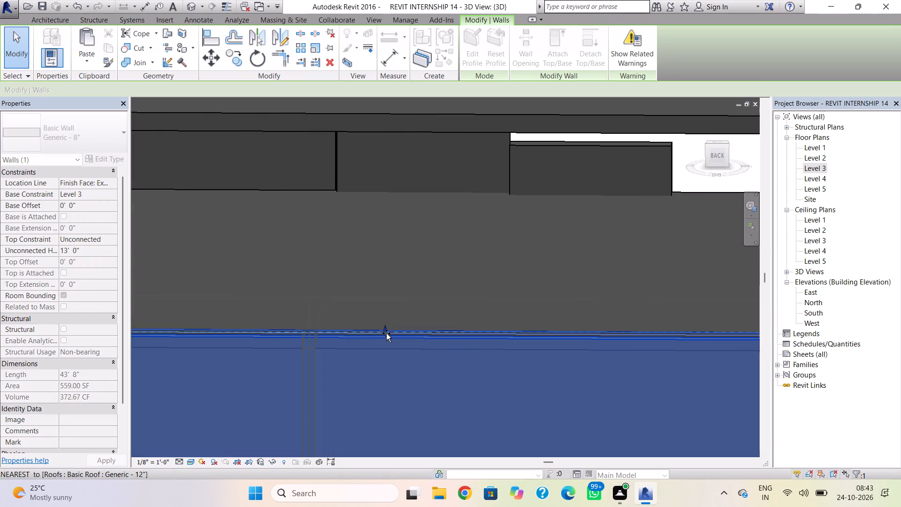
{"action": "left_click", "coordinate": [394, 357]}
Edit the Level 5 roof footprint in the Level 5 plan, moving its west edge inward about 21'-4", and finish the sketch.
{"action": "scroll", "coordinate": [443, 353], "scroll_direction": "down", "scroll_amount": 5}
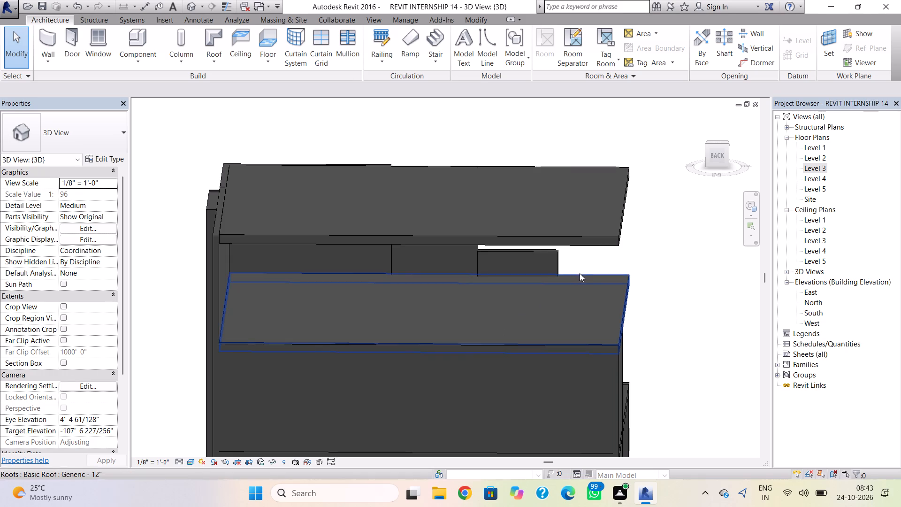
{"action": "scroll", "coordinate": [580, 277], "scroll_direction": "down", "scroll_amount": 3}
{"action": "left_click", "coordinate": [597, 249]}
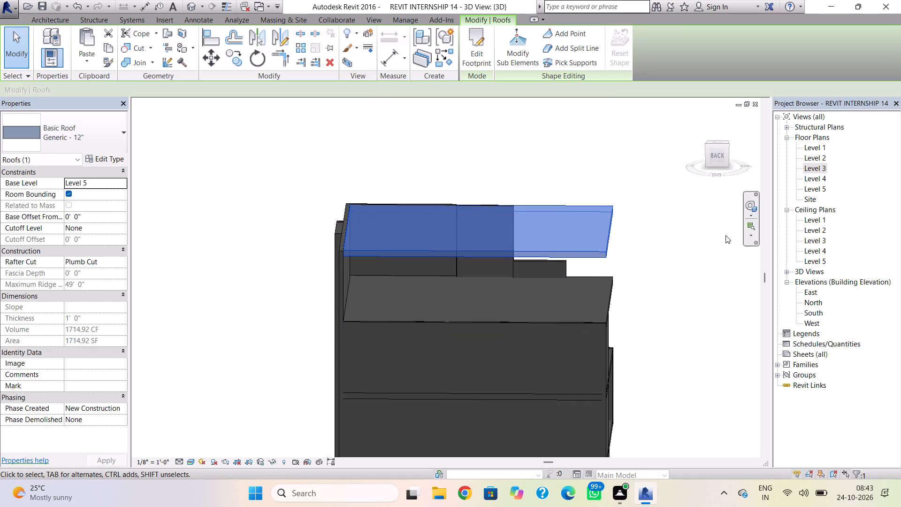
{"action": "left_click", "coordinate": [564, 248]}
{"action": "double_click", "coordinate": [564, 248]}
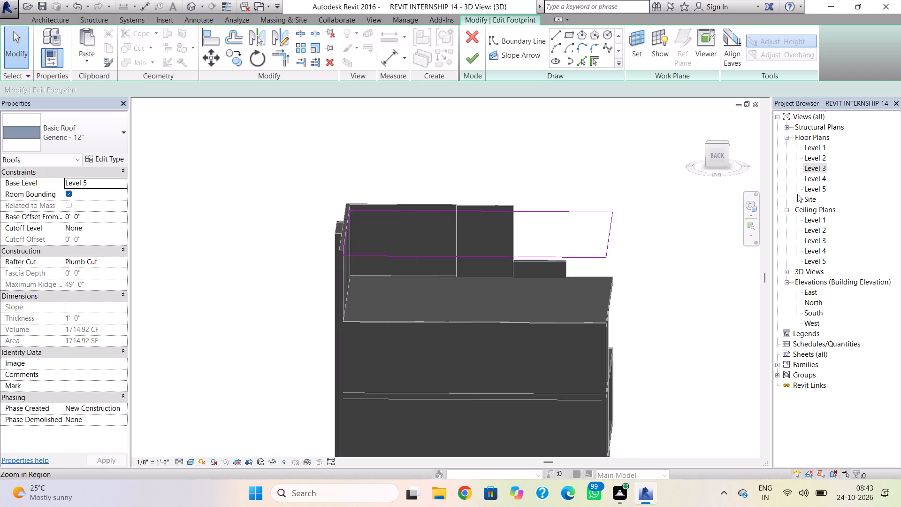
{"action": "double_click", "coordinate": [816, 185]}
{"action": "scroll", "coordinate": [437, 316], "scroll_direction": "down", "scroll_amount": 5}
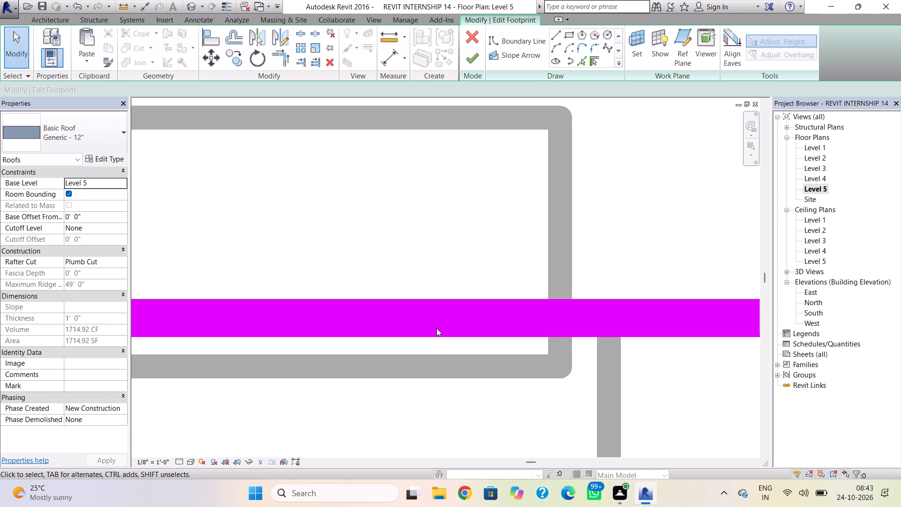
{"action": "scroll", "coordinate": [431, 261], "scroll_direction": "down", "scroll_amount": 19}
{"action": "scroll", "coordinate": [422, 281], "scroll_direction": "down", "scroll_amount": 12}
{"action": "middle_click_drag", "start_coordinate": [417, 288], "coordinate": [424, 392]}
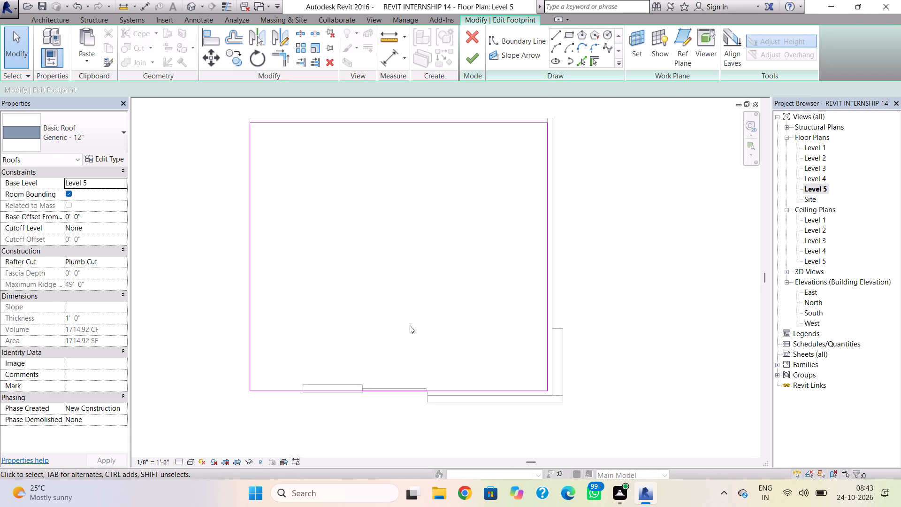
{"action": "left_click", "coordinate": [249, 327]}
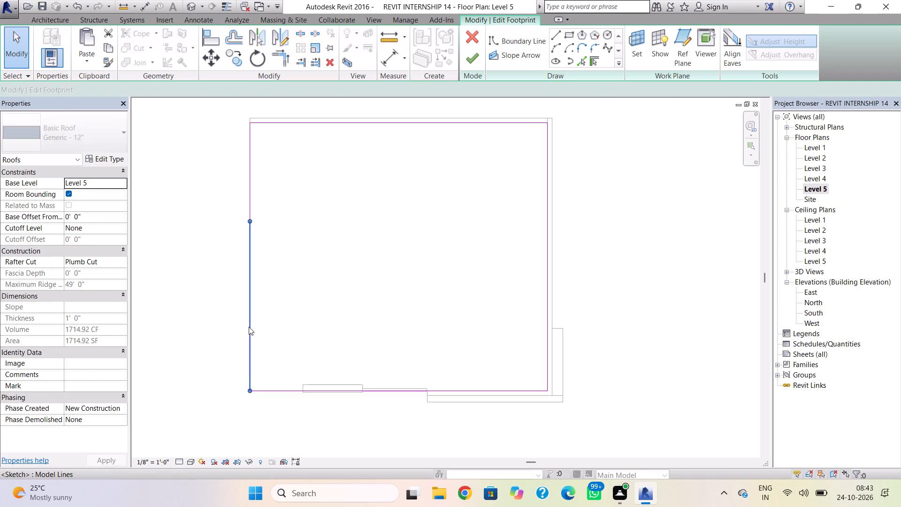
{"action": "key", "text": "Right"}
{"action": "key", "text": "Right"}
{"action": "key", "text": "Right"}
{"action": "key", "text": "Right"}
{"action": "key", "text": "Right"}
{"action": "key", "text": "Right"}
{"action": "key", "text": "Right"}
{"action": "key", "text": "Right"}
{"action": "key", "text": "Right"}
{"action": "key", "text": "Right"}
{"action": "key", "text": "Right"}
{"action": "key", "text": "Right"}
{"action": "key", "text": "Right"}
{"action": "key", "text": "Right"}
{"action": "key", "text": "Right"}
{"action": "key", "text": "Right"}
{"action": "key", "text": "Right"}
{"action": "key", "text": "Right"}
{"action": "key", "text": "Right"}
{"action": "key", "text": "Right"}
{"action": "key", "text": "Right"}
{"action": "key", "text": "Right"}
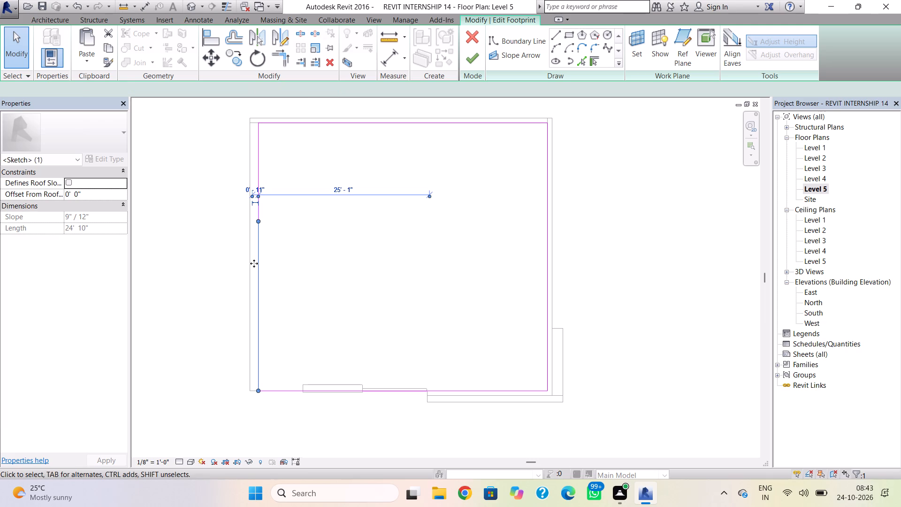
{"action": "key", "text": "Right"}
{"action": "key", "text": "Right"}
{"action": "key", "text": "Right"}
{"action": "key", "text": "Right"}
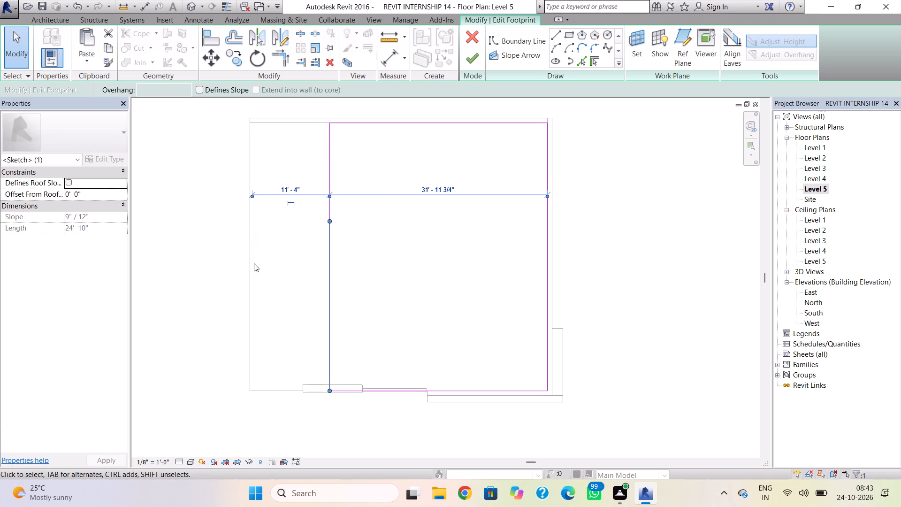
{"action": "key", "text": "Right"}
{"action": "key", "text": "Right"}
{"action": "key", "text": "Right"}
{"action": "key", "text": "Right"}
{"action": "key", "text": "Right"}
{"action": "key", "text": "Right"}
{"action": "key", "text": "Right"}
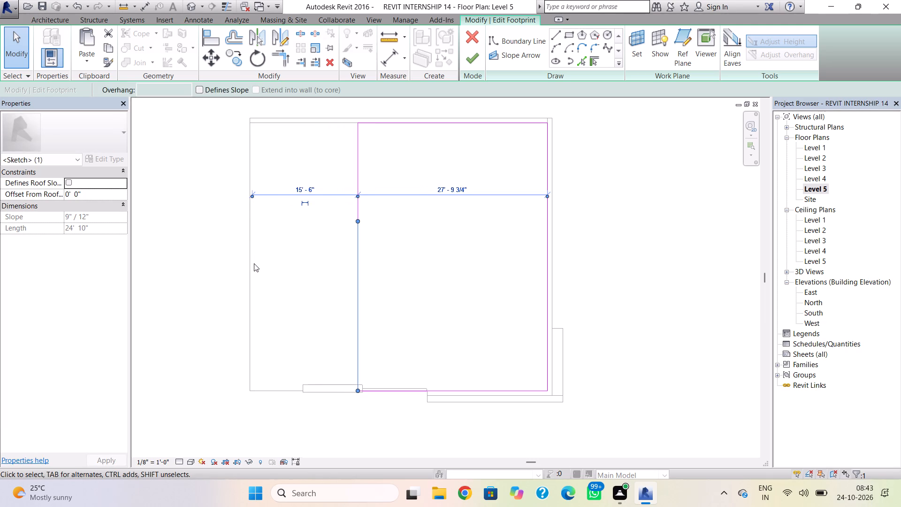
{"action": "key", "text": "Right"}
{"action": "key", "text": "Right"}
{"action": "key", "text": "Right"}
{"action": "key", "text": "Right"}
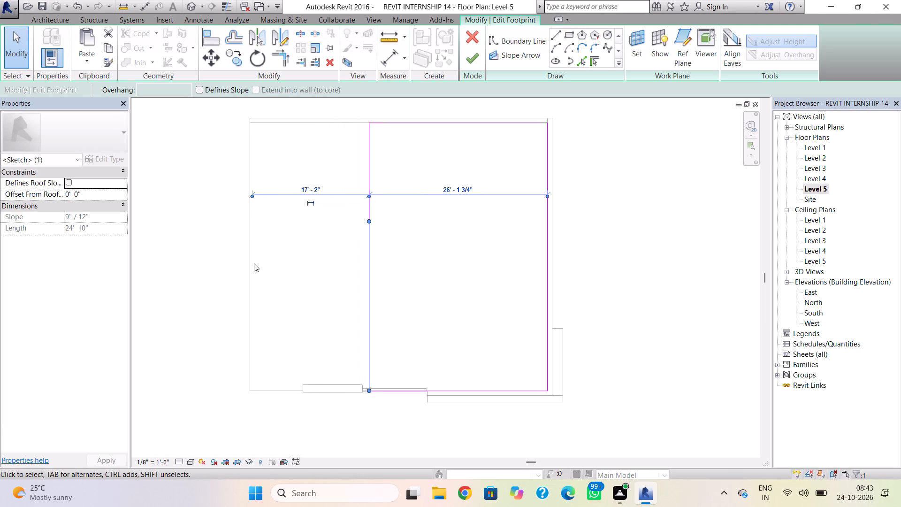
{"action": "key", "text": "Right"}
{"action": "key", "text": "Right"}
{"action": "key", "text": "Right"}
{"action": "key", "text": "Right"}
{"action": "key", "text": "Right"}
{"action": "key", "text": "Right"}
{"action": "key", "text": "Right"}
{"action": "key", "text": "Right"}
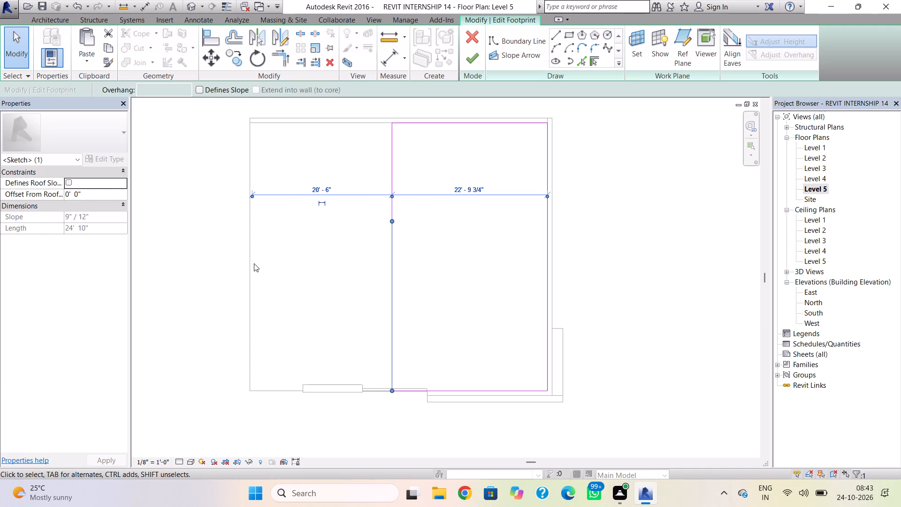
{"action": "key", "text": "Right"}
{"action": "key", "text": "Right"}
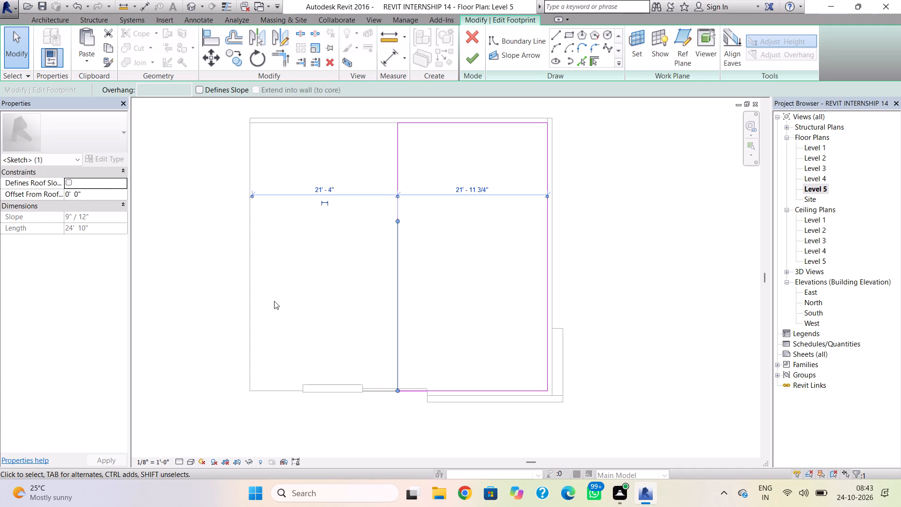
{"action": "left_click", "coordinate": [279, 299]}
{"action": "left_click", "coordinate": [476, 63]}
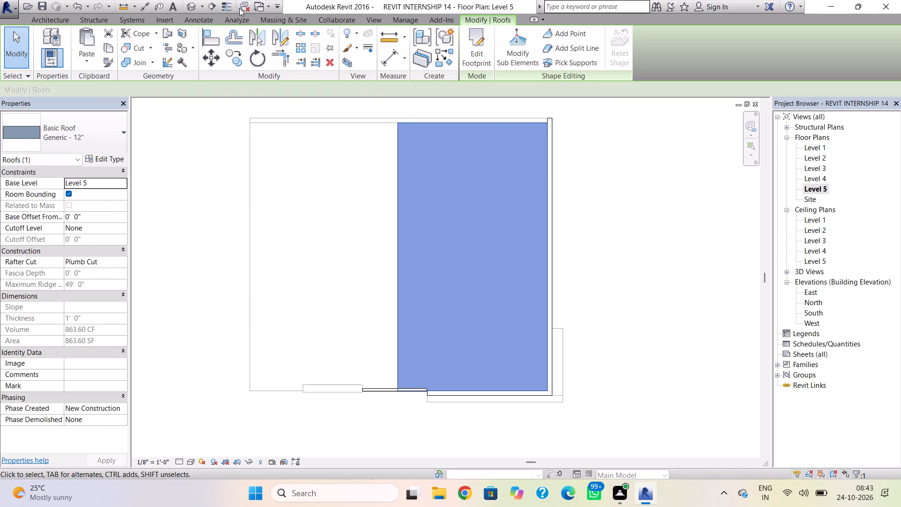
Save the project.
{"action": "left_click", "coordinate": [183, 0]}
{"action": "left_click", "coordinate": [186, 4]}
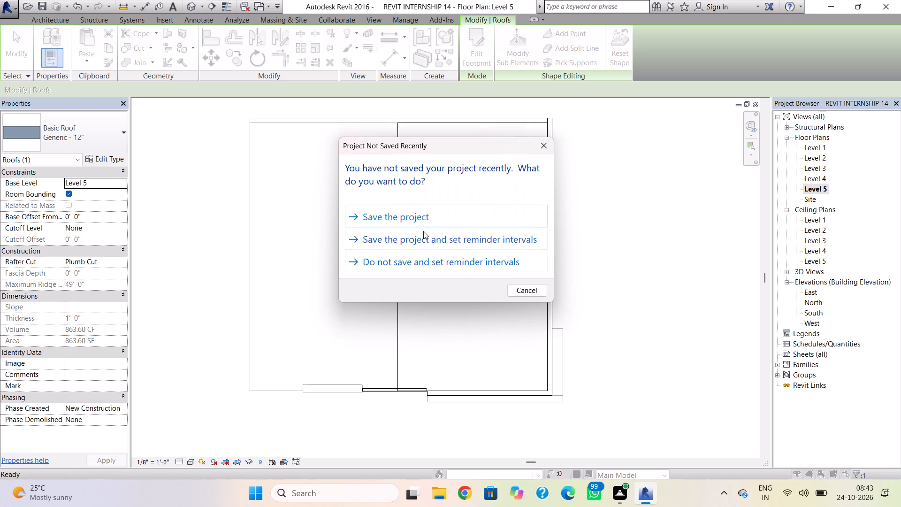
{"action": "left_click", "coordinate": [417, 216]}
{"action": "right_click_drag", "start_coordinate": [349, 291], "coordinate": [362, 251], "text": "shift"}
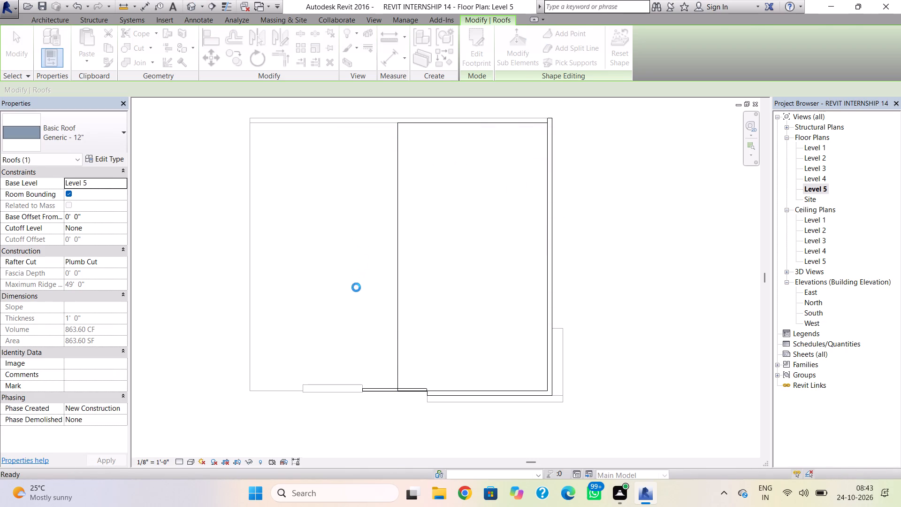
{"action": "right_click", "coordinate": [356, 299], "text": "shift"}
{"action": "right_click_drag", "start_coordinate": [358, 298], "coordinate": [270, 318], "text": "shift"}
Examine the Level 4 floor plan and its roof outline, and return to the Level 5 floor plan.
{"action": "double_click", "coordinate": [809, 180]}
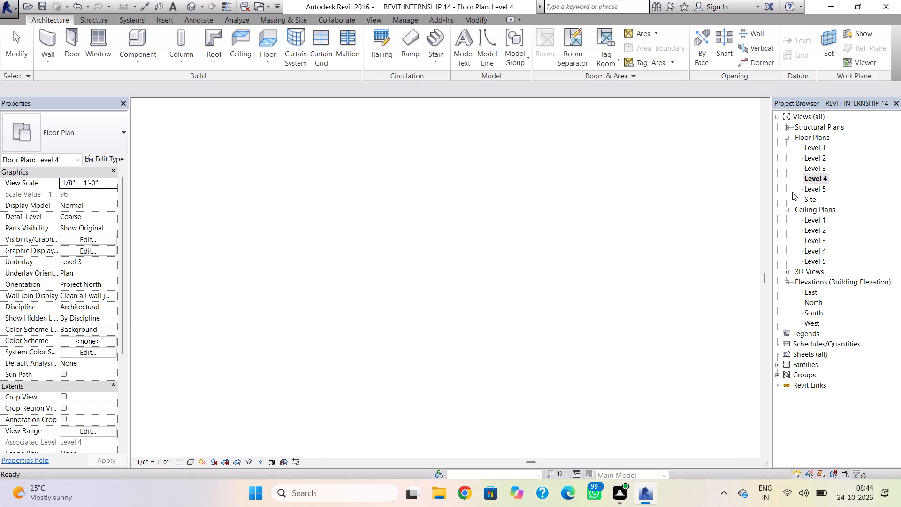
{"action": "scroll", "coordinate": [667, 261], "scroll_direction": "down", "scroll_amount": 4}
{"action": "scroll", "coordinate": [644, 296], "scroll_direction": "down", "scroll_amount": 10}
{"action": "middle_click_drag", "start_coordinate": [639, 293], "coordinate": [530, 319]}
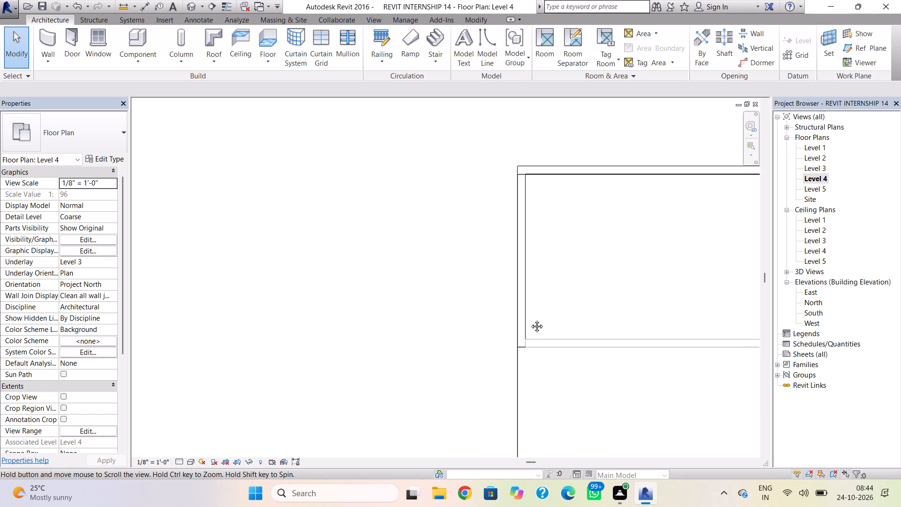
{"action": "middle_click_drag", "start_coordinate": [530, 319], "coordinate": [433, 328]}
{"action": "scroll", "coordinate": [460, 327], "scroll_direction": "down", "scroll_amount": 3}
{"action": "scroll", "coordinate": [656, 279], "scroll_direction": "down", "scroll_amount": 3}
{"action": "middle_click_drag", "start_coordinate": [657, 279], "coordinate": [595, 286]}
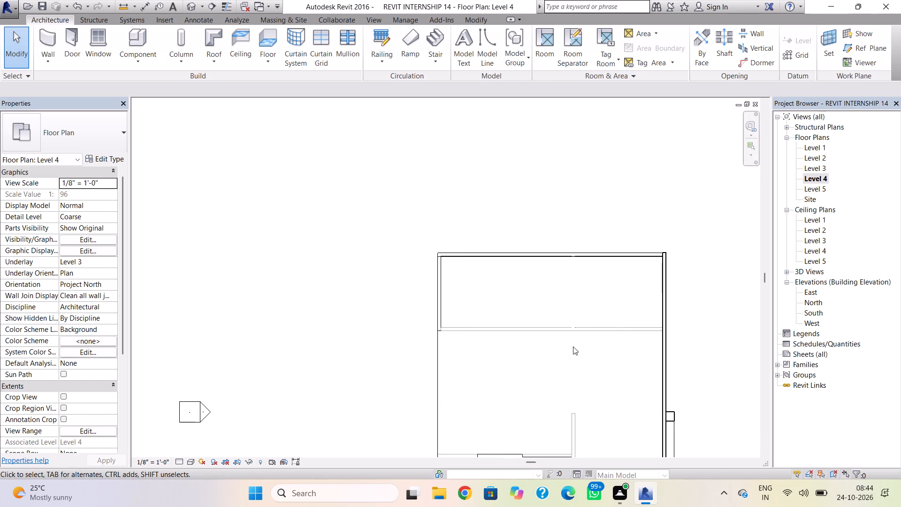
{"action": "left_click", "coordinate": [573, 346]}
{"action": "left_click", "coordinate": [429, 390]}
{"action": "left_click", "coordinate": [436, 390]}
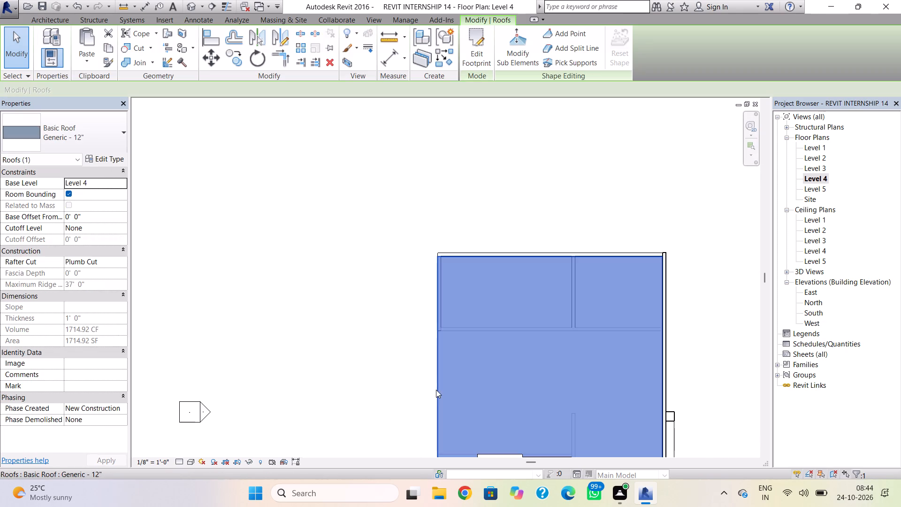
{"action": "left_click", "coordinate": [822, 186]}
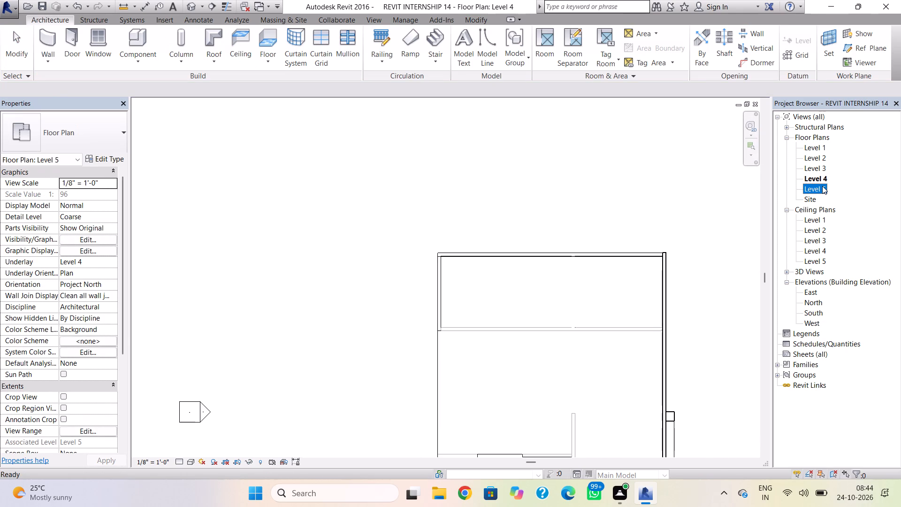
{"action": "left_click", "coordinate": [820, 183]}
{"action": "double_click", "coordinate": [819, 184]}
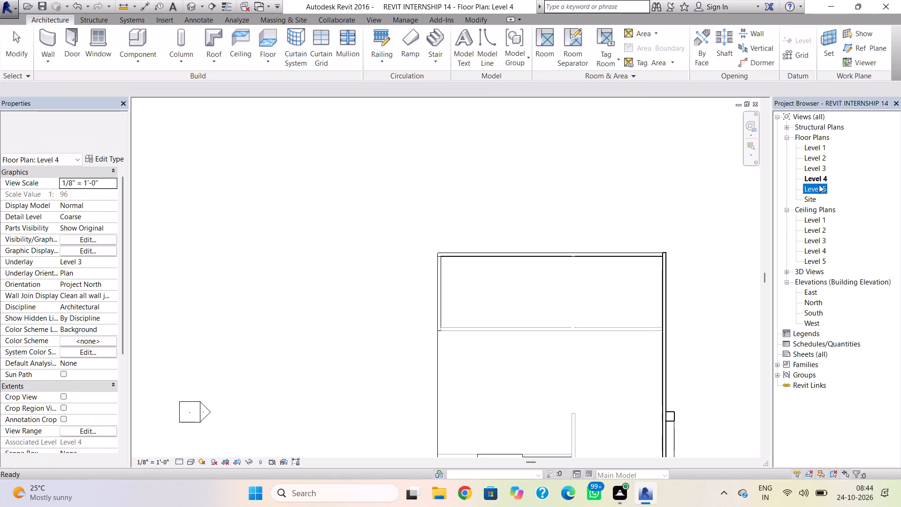
{"action": "scroll", "coordinate": [664, 254], "scroll_direction": "down", "scroll_amount": 4}
{"action": "left_click", "coordinate": [541, 268]}
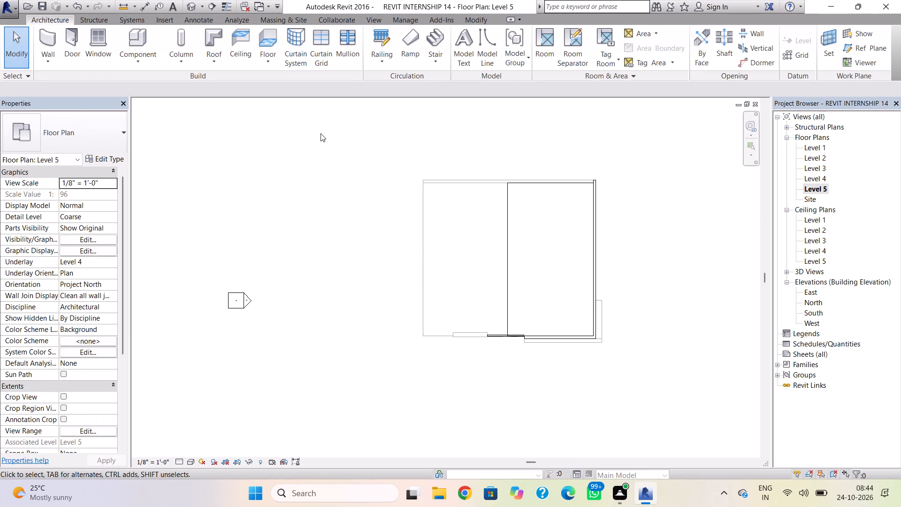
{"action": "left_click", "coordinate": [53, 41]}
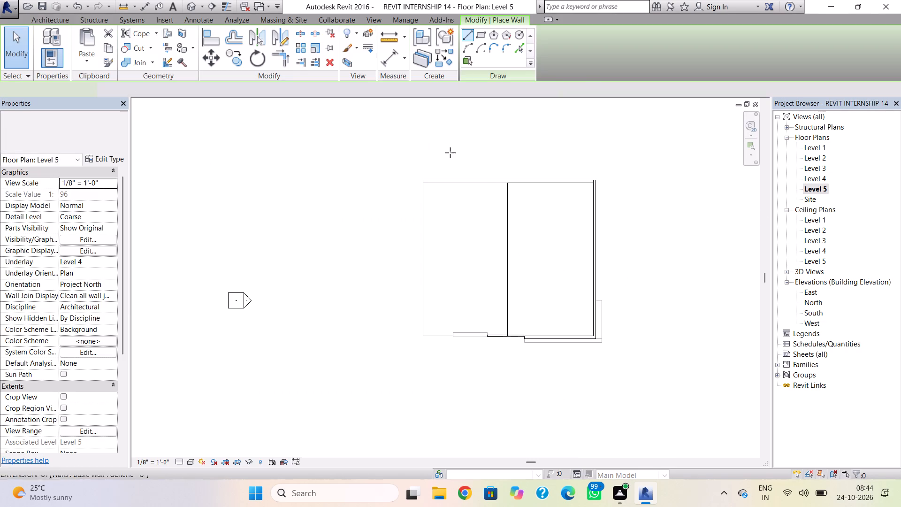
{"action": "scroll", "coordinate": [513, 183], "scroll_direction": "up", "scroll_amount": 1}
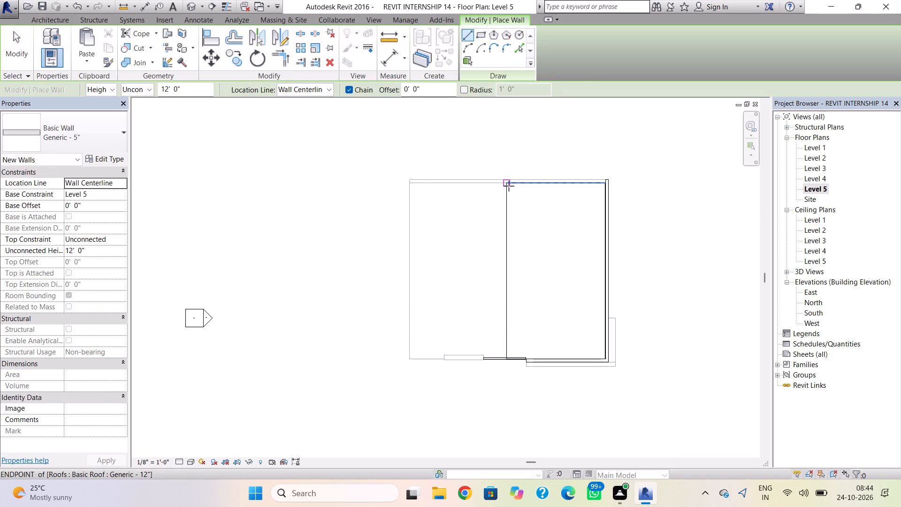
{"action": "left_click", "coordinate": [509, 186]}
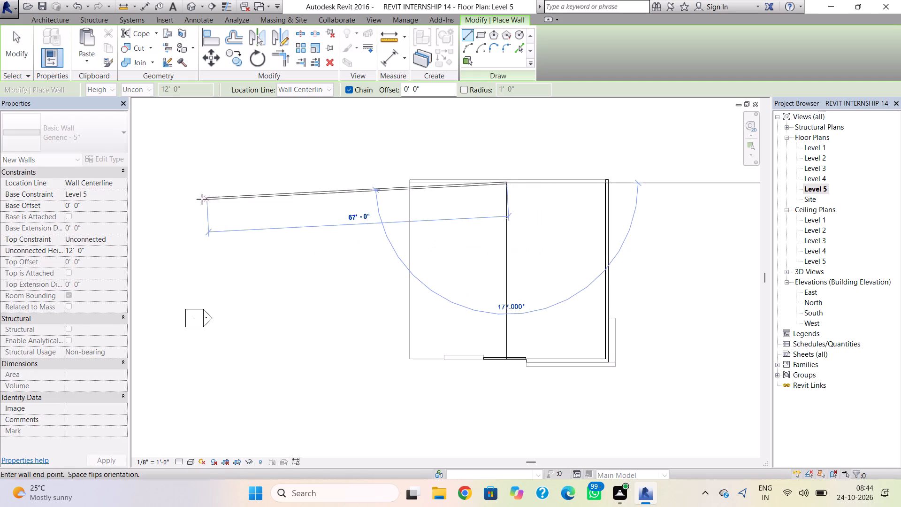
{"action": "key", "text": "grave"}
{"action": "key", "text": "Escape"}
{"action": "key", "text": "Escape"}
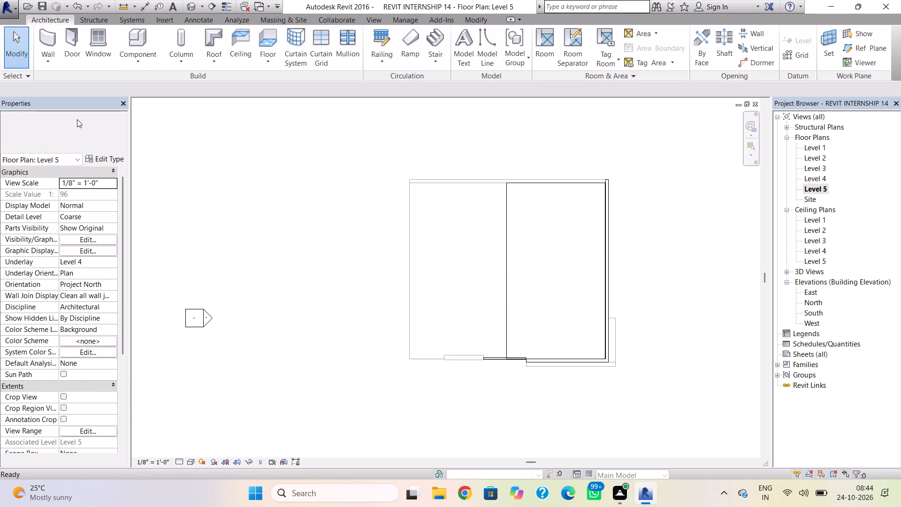
Set up a new Generic - 8" wall in the Level 5 plan with its location line at Finish Face: Exterior.
{"action": "left_click", "coordinate": [48, 42]}
{"action": "left_click", "coordinate": [69, 119]}
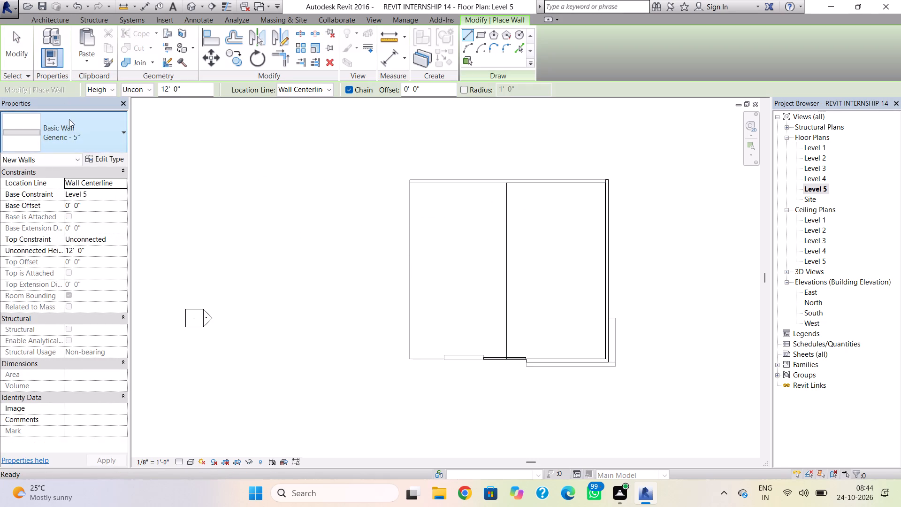
{"action": "left_click", "coordinate": [75, 262]}
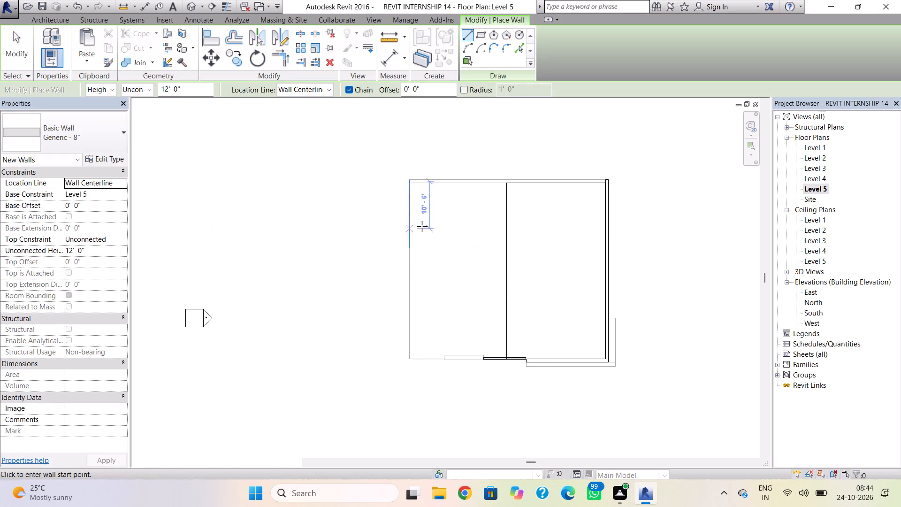
{"action": "scroll", "coordinate": [519, 187], "scroll_direction": "up", "scroll_amount": 7}
{"action": "left_click", "coordinate": [496, 177]}
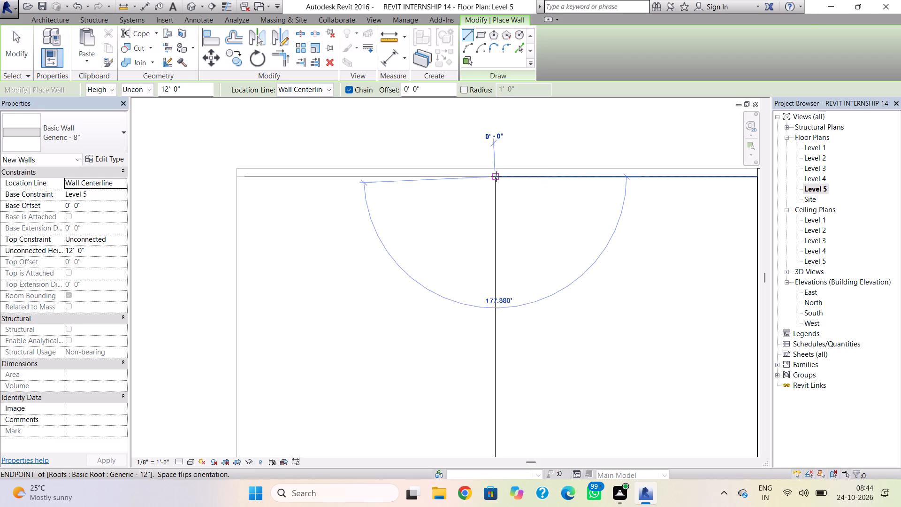
{"action": "scroll", "coordinate": [497, 360], "scroll_direction": "down", "scroll_amount": 2}
{"action": "key", "text": "Escape"}
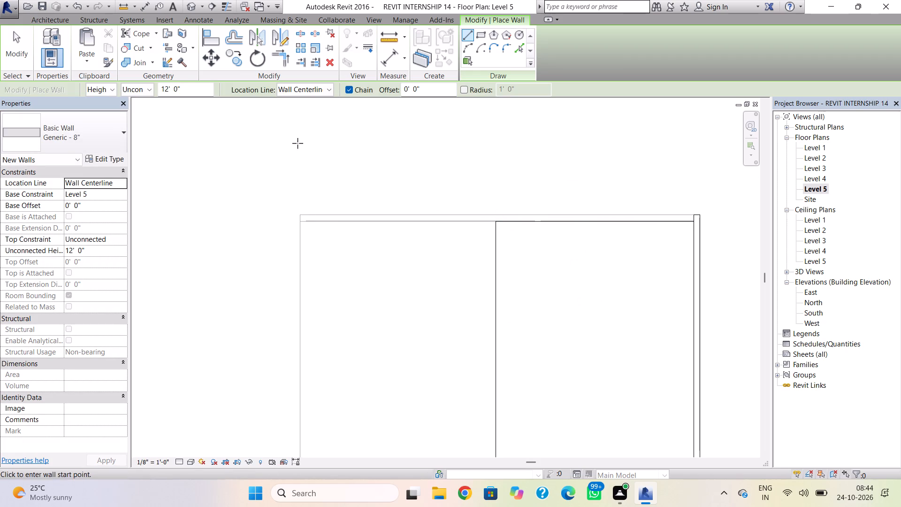
{"action": "left_click", "coordinate": [313, 99]}
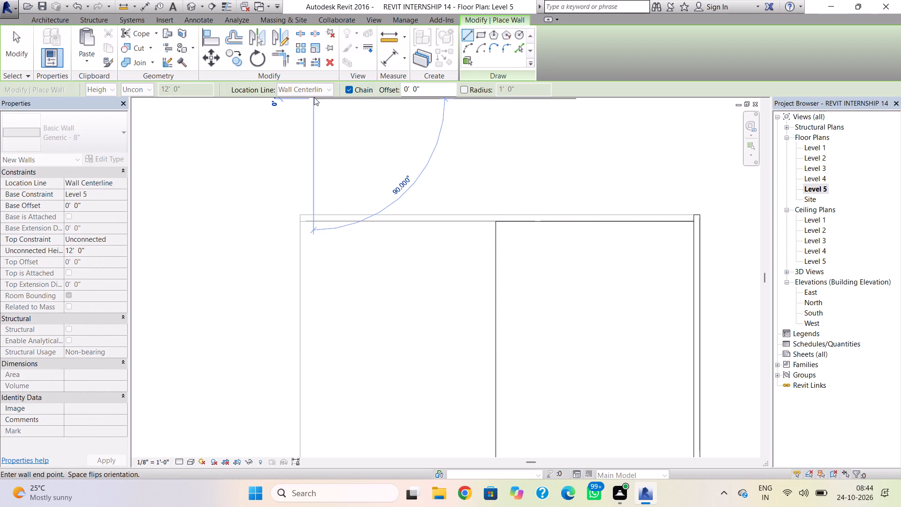
{"action": "left_click", "coordinate": [316, 94]}
{"action": "key", "text": "Escape"}
{"action": "left_click", "coordinate": [318, 94]}
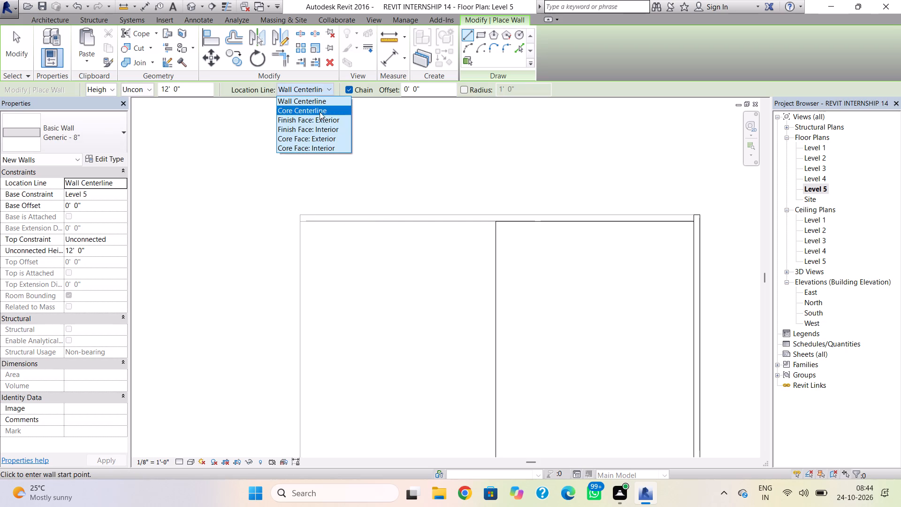
{"action": "left_click", "coordinate": [320, 123]}
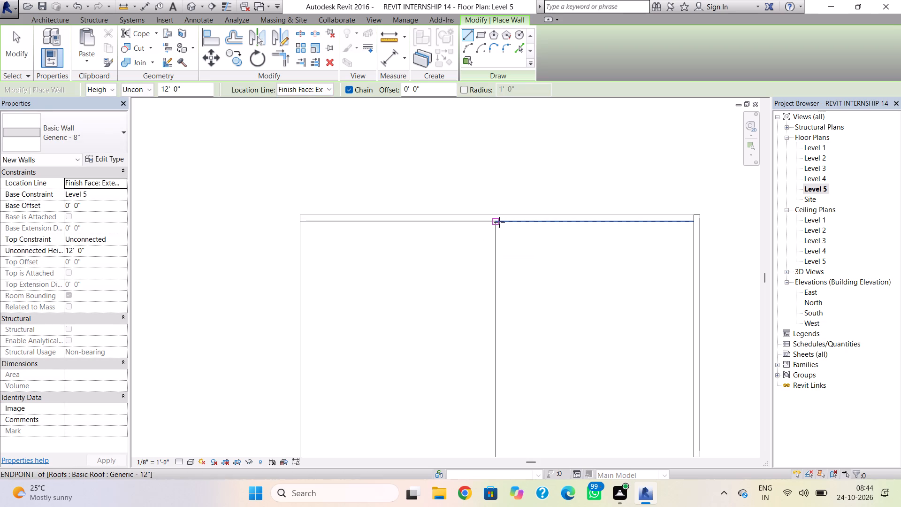
Draw a wall about 39'-2" long inside the shortened roof's west edge, from its northwest corner to the thin south wall.
{"action": "left_click", "coordinate": [499, 222]}
{"action": "key", "text": "space"}
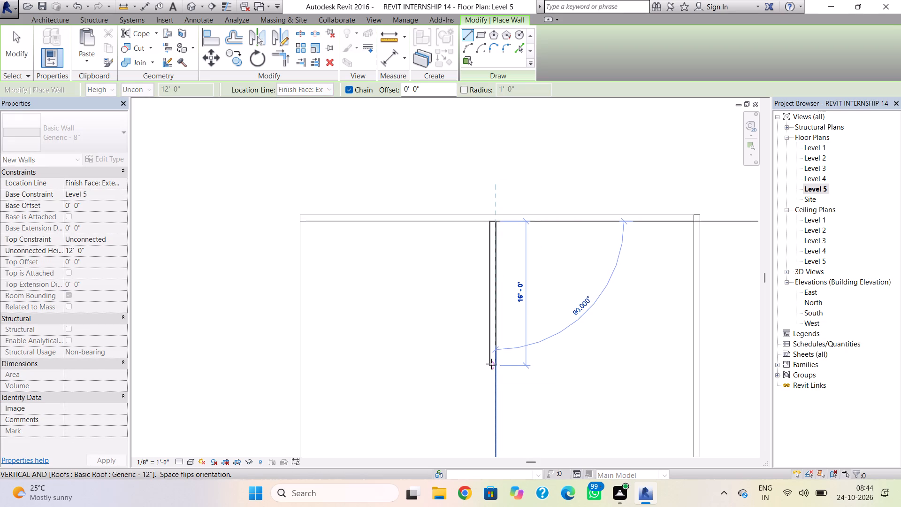
{"action": "scroll", "coordinate": [491, 364], "scroll_direction": "down", "scroll_amount": 6}
{"action": "middle_click_drag", "start_coordinate": [491, 359], "coordinate": [479, 274]}
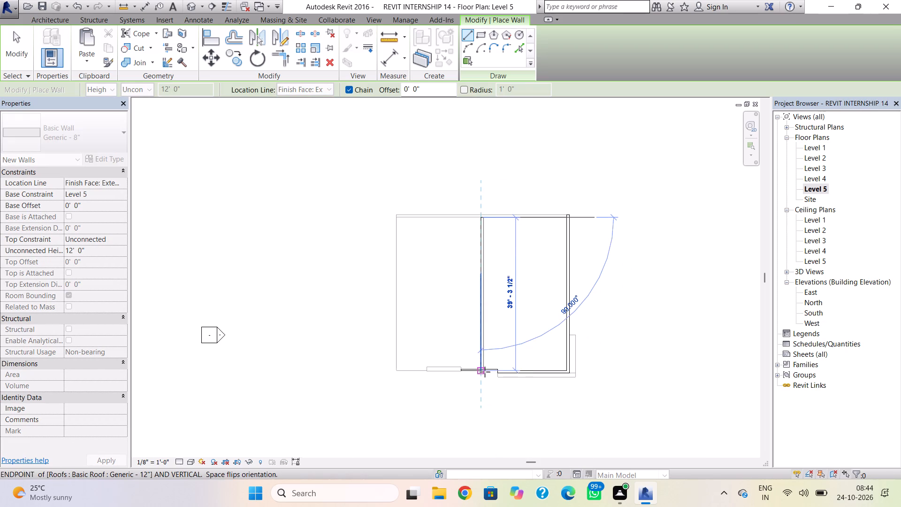
{"action": "scroll", "coordinate": [485, 372], "scroll_direction": "up", "scroll_amount": 12}
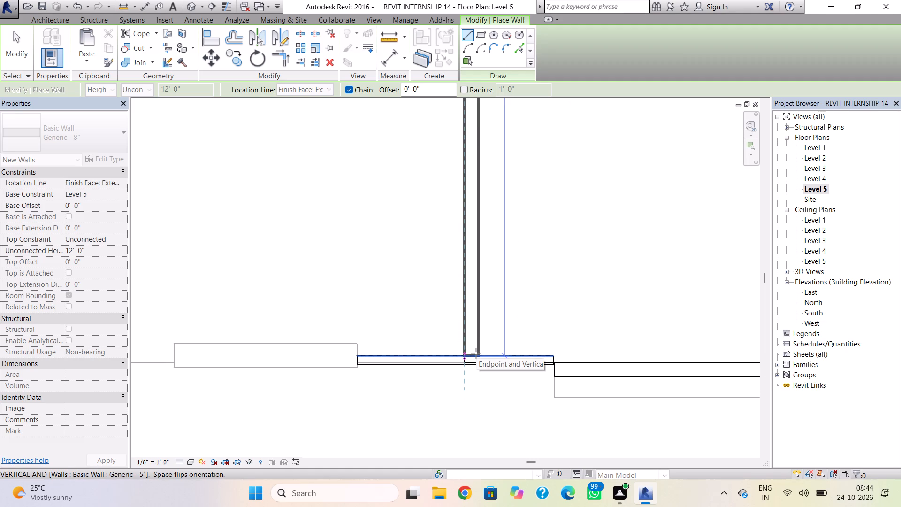
{"action": "left_click", "coordinate": [476, 353]}
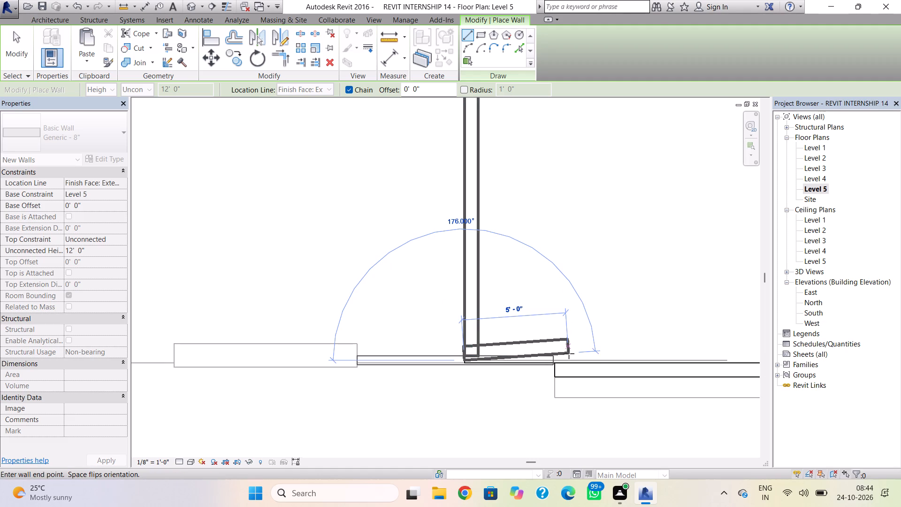
{"action": "key", "text": "Escape"}
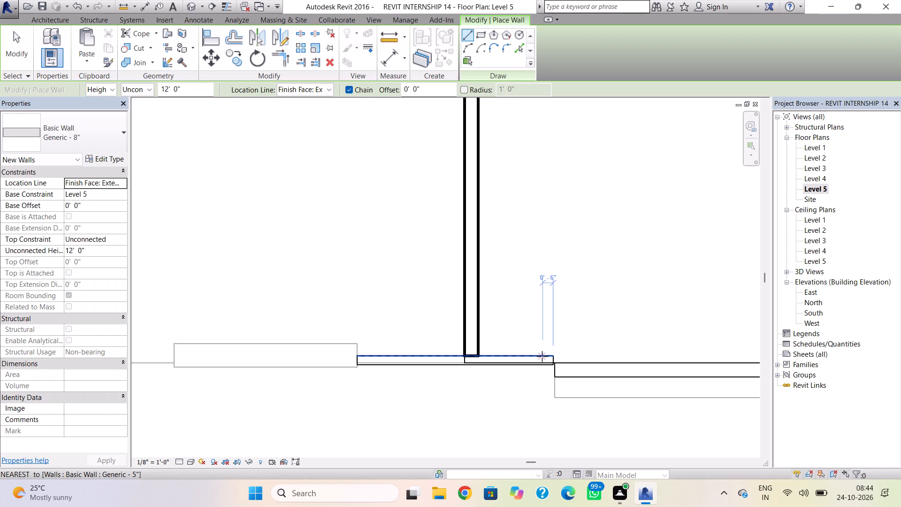
{"action": "scroll", "coordinate": [542, 356], "scroll_direction": "down", "scroll_amount": 2}
In the 3D view, set the new west wall's base constraint to Level 4.
{"action": "left_click", "coordinate": [188, 5]}
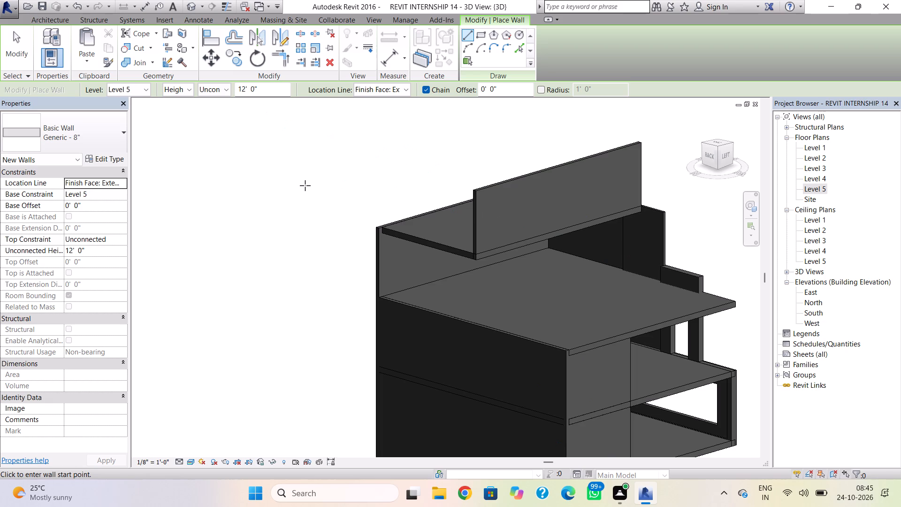
{"action": "key", "text": "Escape"}
{"action": "left_click", "coordinate": [478, 188]}
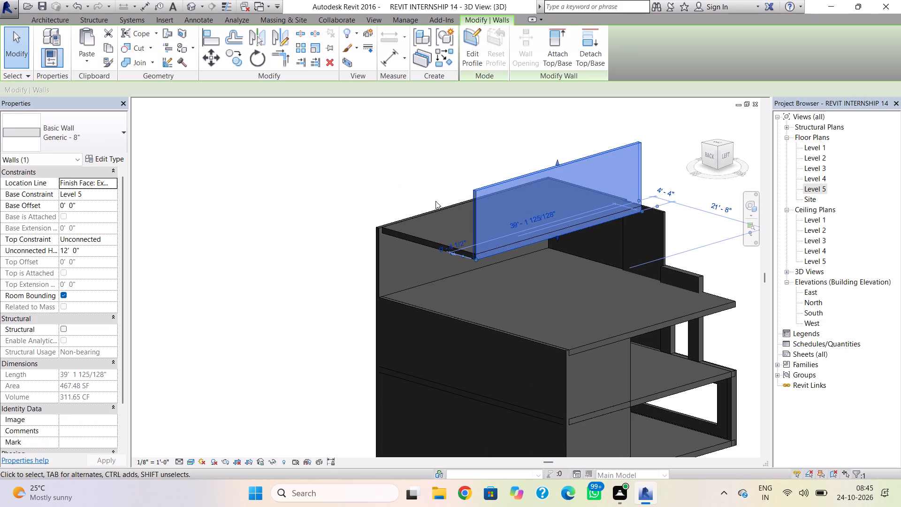
{"action": "left_click", "coordinate": [93, 193]}
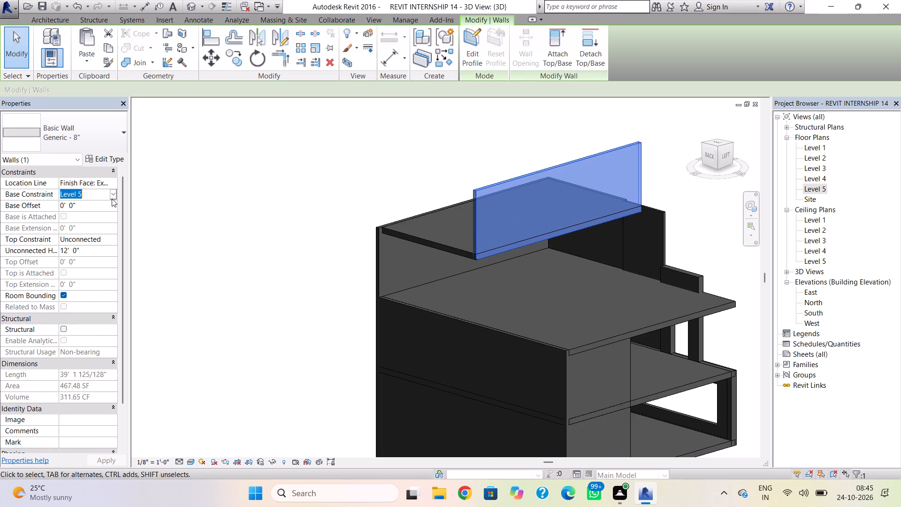
{"action": "left_click", "coordinate": [112, 199]}
{"action": "left_click", "coordinate": [98, 220]}
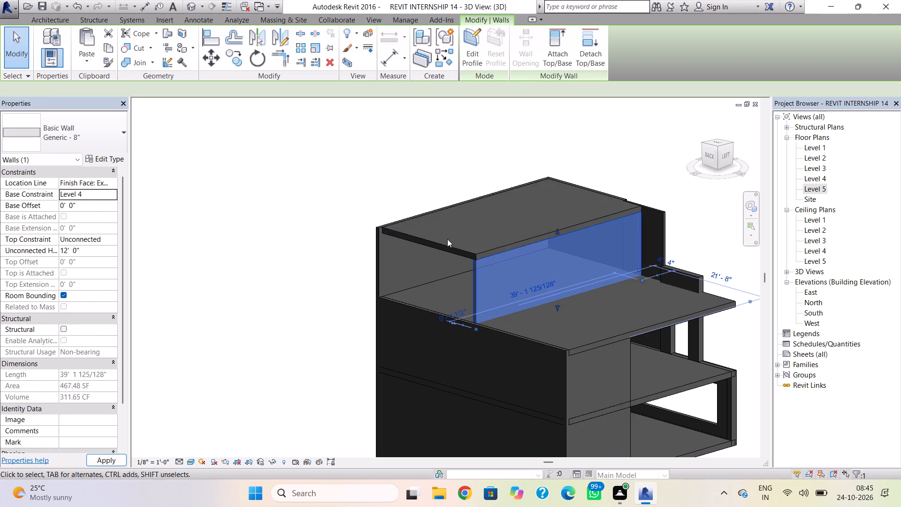
{"action": "key", "text": "Escape"}
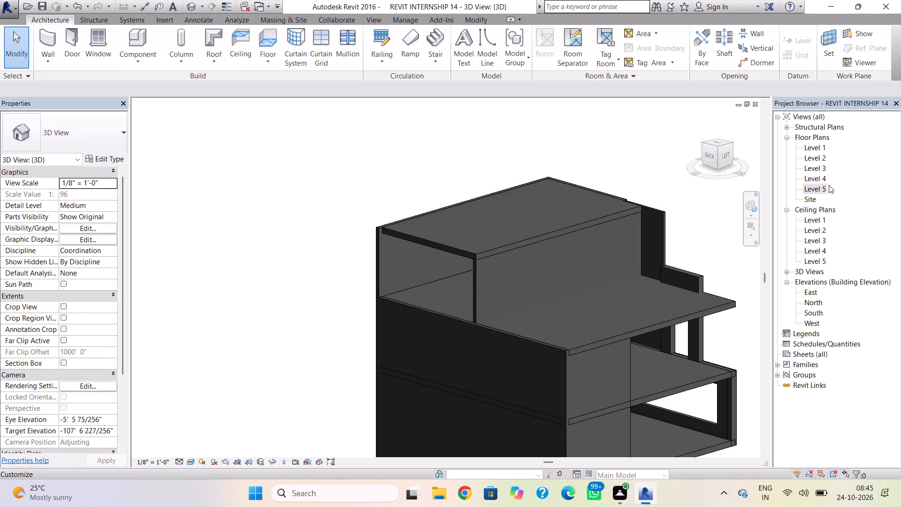
In the Level 5 plan, draw a Generic - 8" wall about 22'-0" long outside the roof's north edge, from its northwest corner to the east wall.
{"action": "double_click", "coordinate": [824, 186]}
{"action": "scroll", "coordinate": [532, 255], "scroll_direction": "down", "scroll_amount": 4}
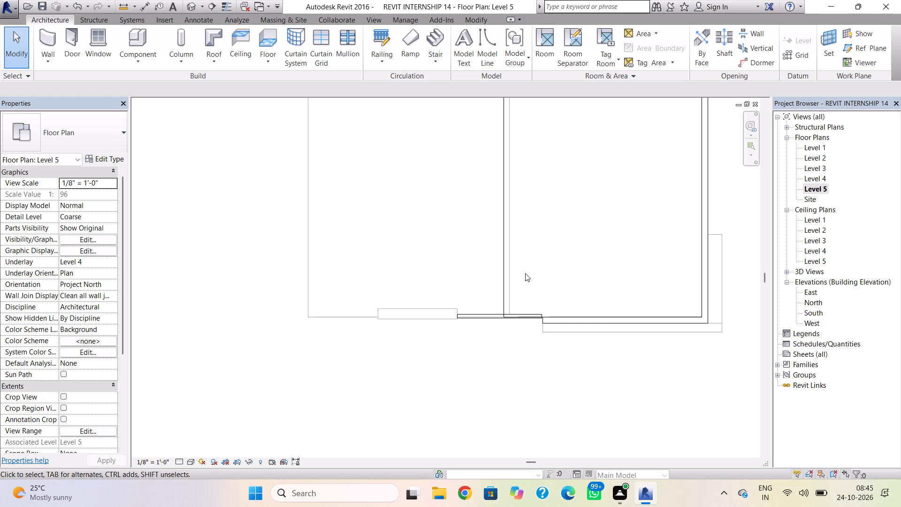
{"action": "scroll", "coordinate": [524, 273], "scroll_direction": "down", "scroll_amount": 3}
{"action": "middle_click_drag", "start_coordinate": [524, 273], "coordinate": [471, 386]}
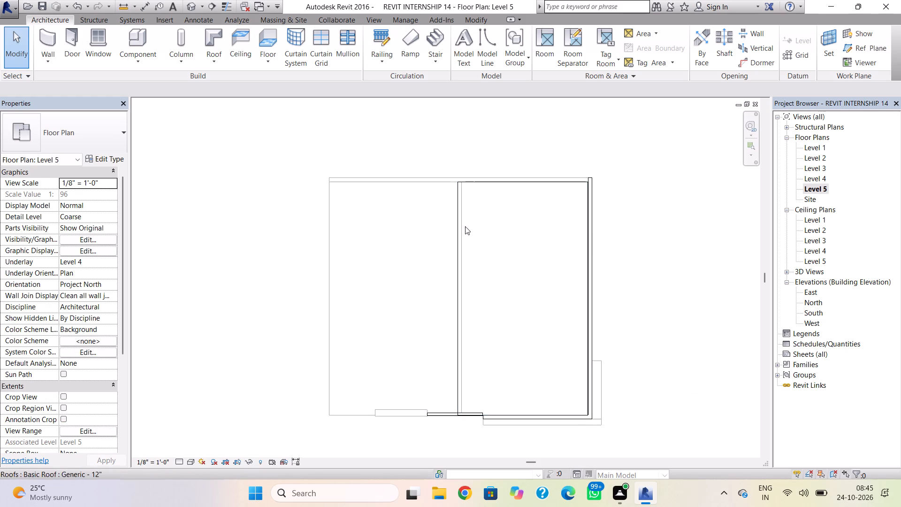
{"action": "left_click", "coordinate": [46, 47]}
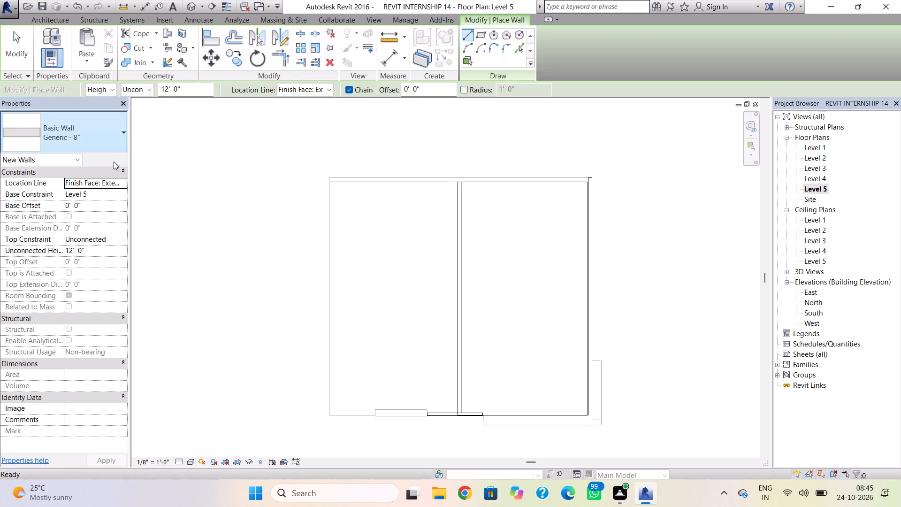
{"action": "left_click", "coordinate": [83, 124]}
{"action": "left_click", "coordinate": [74, 195]}
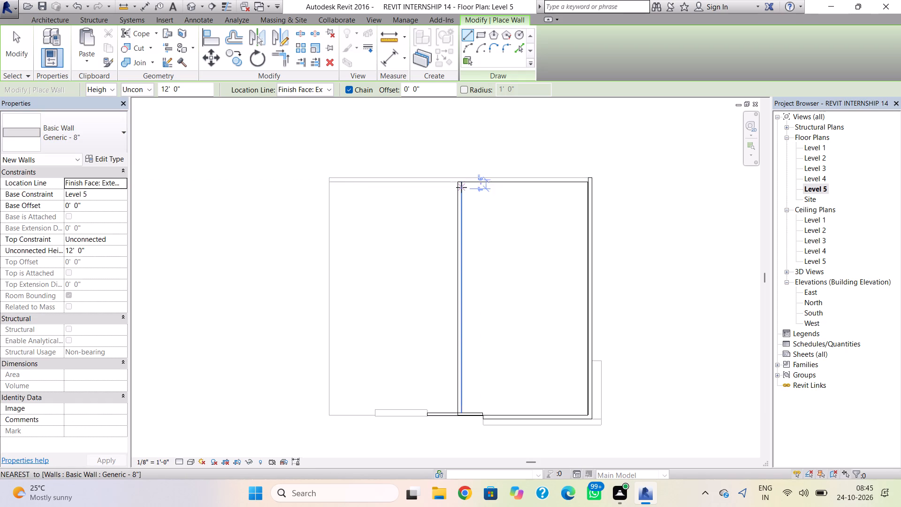
{"action": "scroll", "coordinate": [461, 187], "scroll_direction": "up", "scroll_amount": 8}
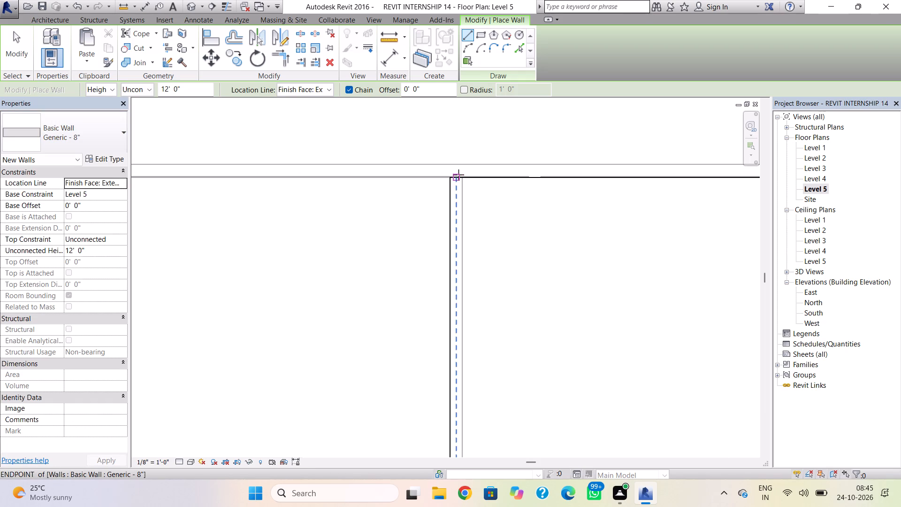
{"action": "left_click", "coordinate": [450, 176]}
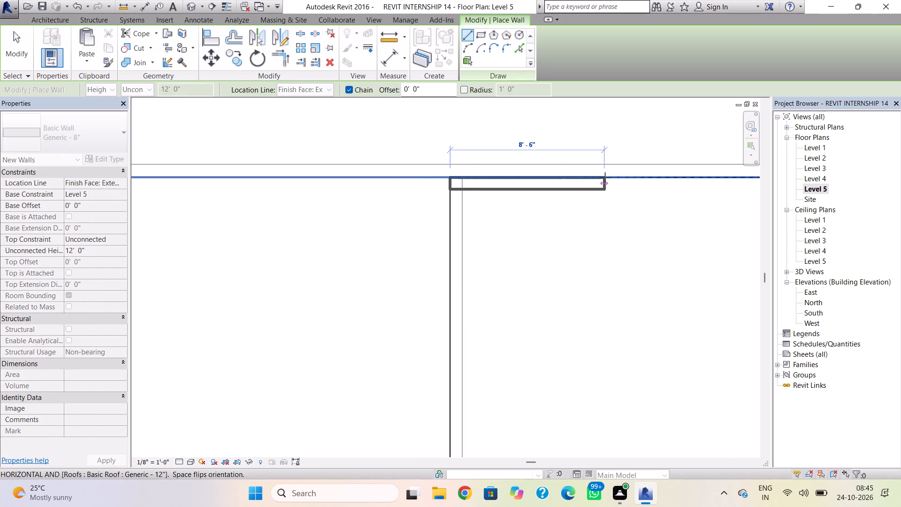
{"action": "key", "text": "space"}
{"action": "scroll", "coordinate": [657, 184], "scroll_direction": "down", "scroll_amount": 3}
{"action": "middle_click_drag", "start_coordinate": [654, 186], "coordinate": [398, 203]}
{"action": "scroll", "coordinate": [411, 195], "scroll_direction": "up", "scroll_amount": 1}
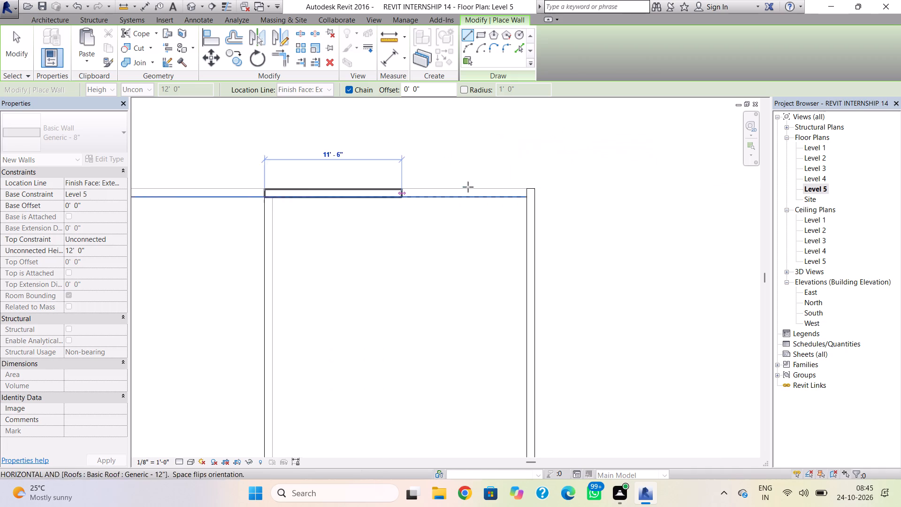
{"action": "left_click", "coordinate": [546, 198]}
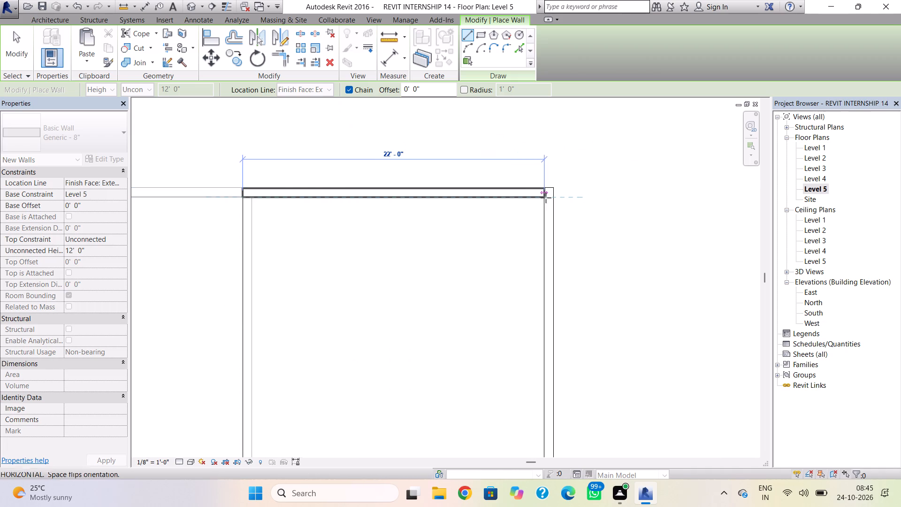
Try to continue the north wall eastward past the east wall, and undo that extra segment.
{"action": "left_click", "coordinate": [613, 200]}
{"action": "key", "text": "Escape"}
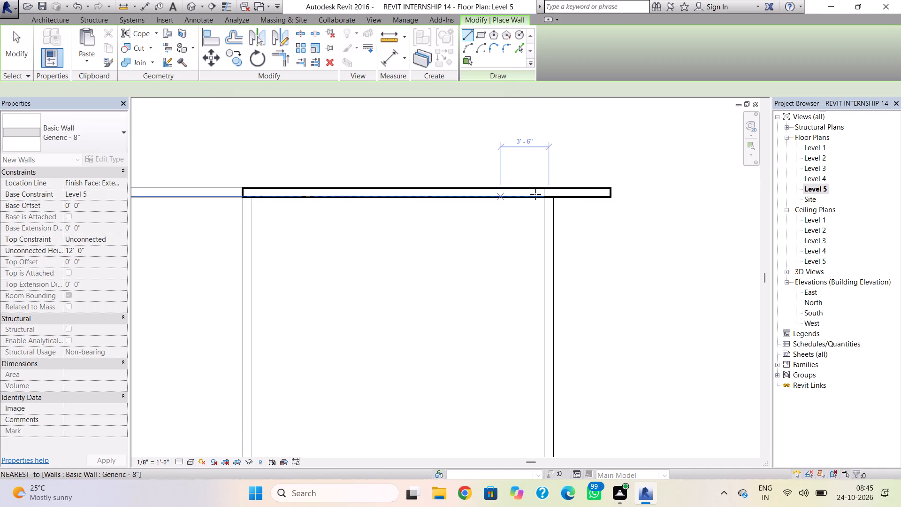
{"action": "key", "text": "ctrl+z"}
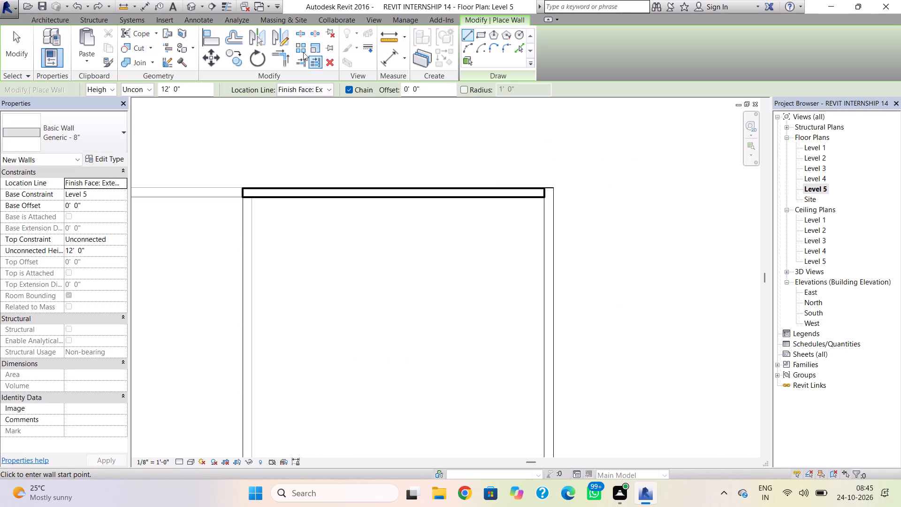
In the 3D view, set the new north wall's base constraint to Level 4.
{"action": "left_click", "coordinate": [194, 3]}
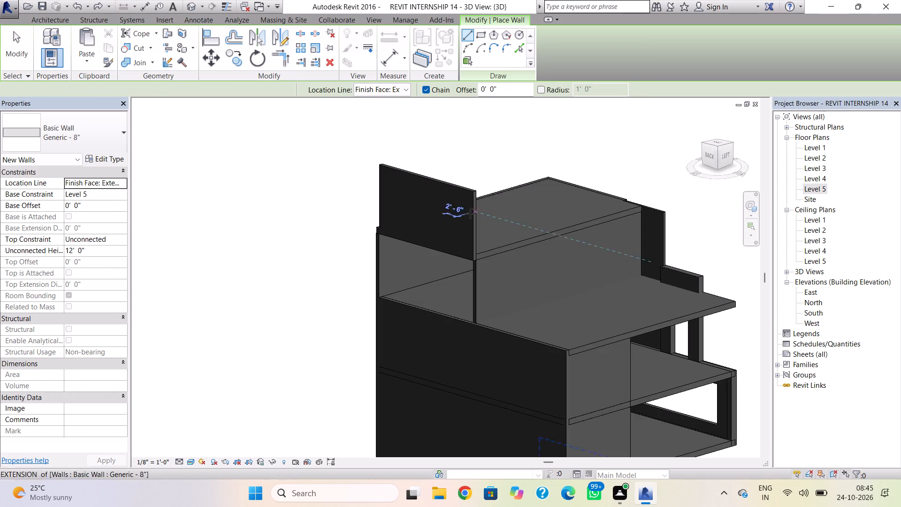
{"action": "key", "text": "Escape"}
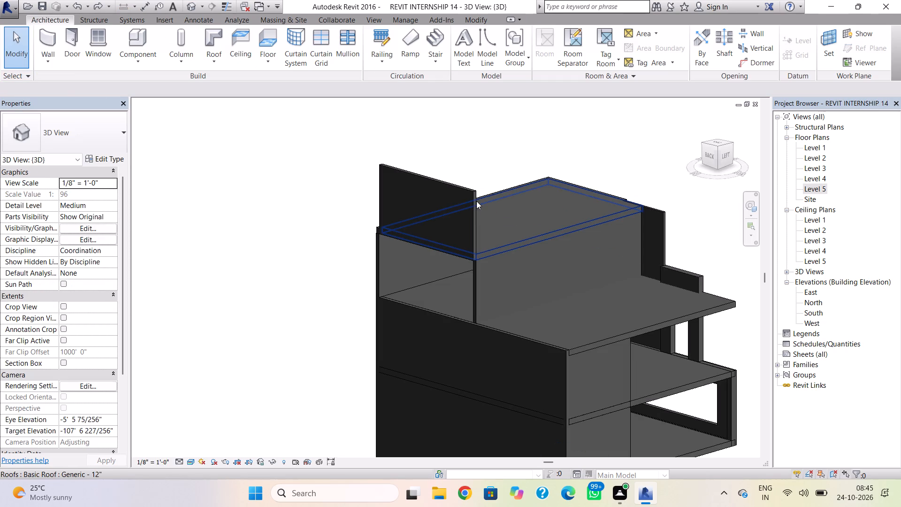
{"action": "left_click", "coordinate": [470, 189]}
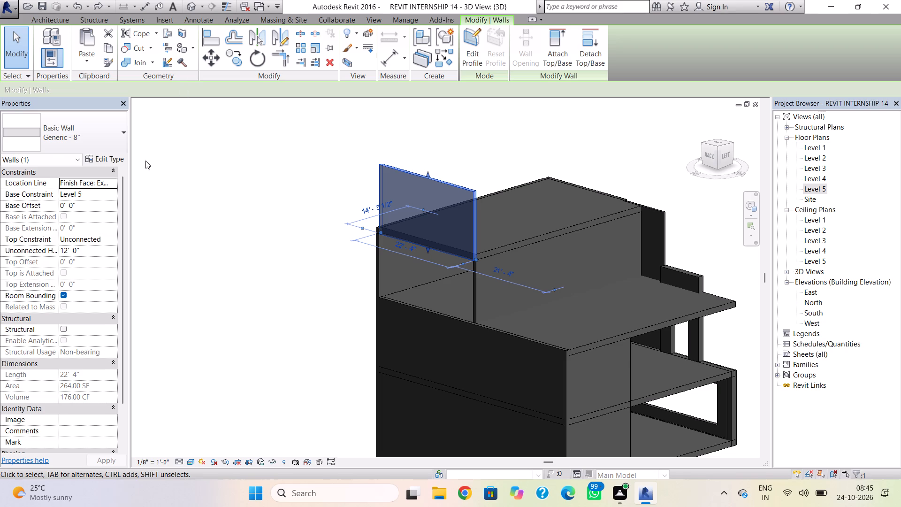
{"action": "left_click", "coordinate": [109, 194]}
{"action": "left_click", "coordinate": [114, 192]}
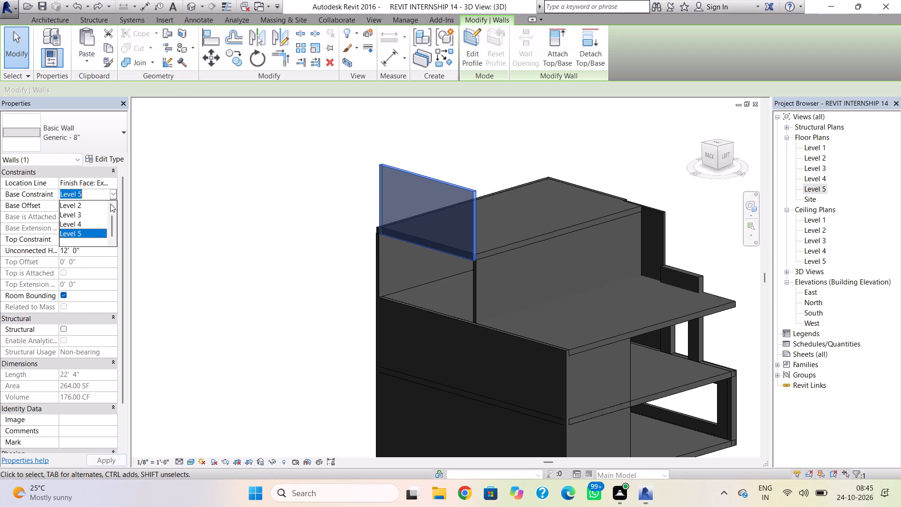
{"action": "left_click", "coordinate": [86, 221]}
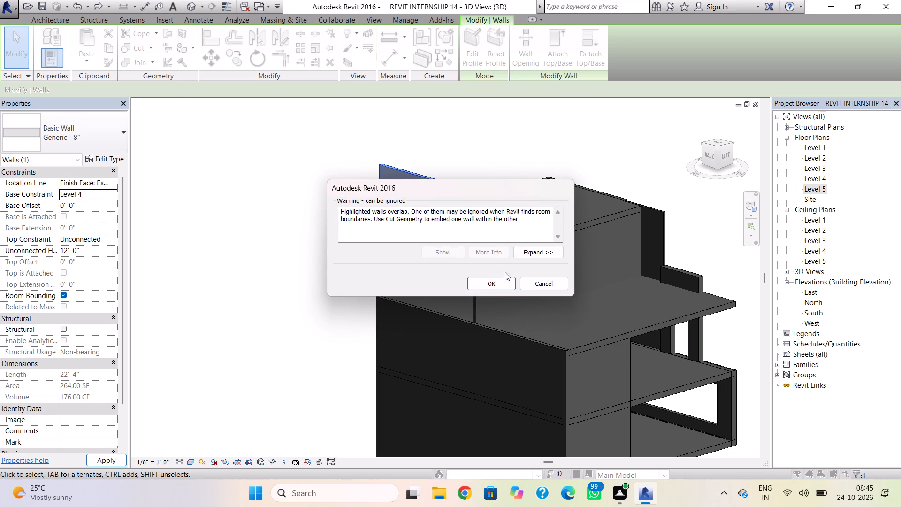
{"action": "left_click", "coordinate": [530, 282]}
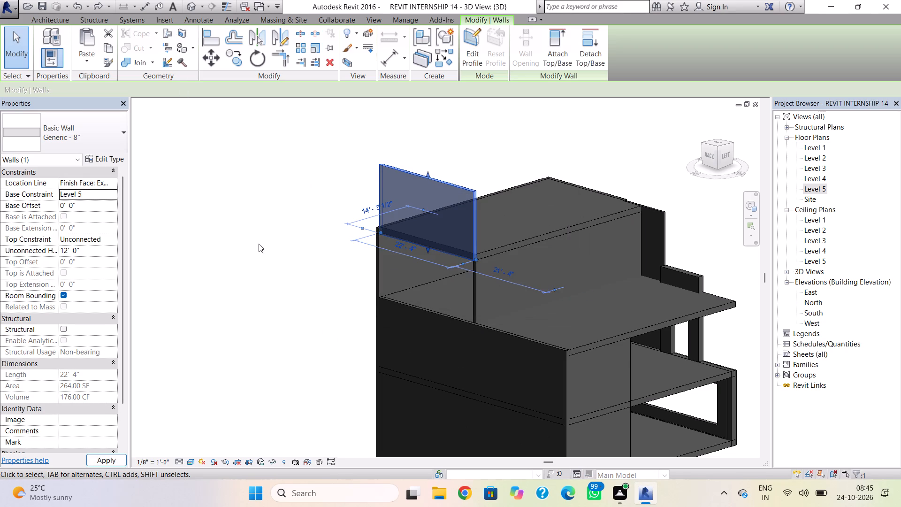
{"action": "left_click", "coordinate": [99, 193]}
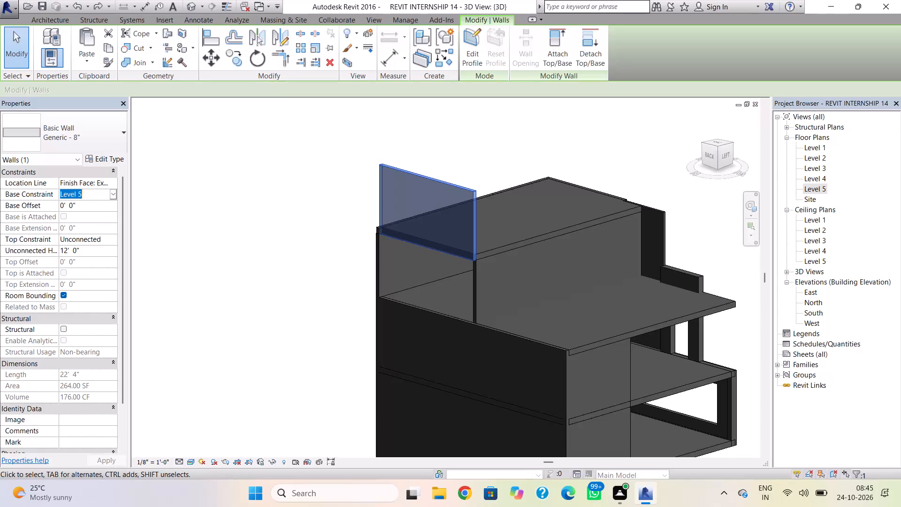
{"action": "left_click", "coordinate": [115, 197]}
{"action": "left_click", "coordinate": [93, 223]}
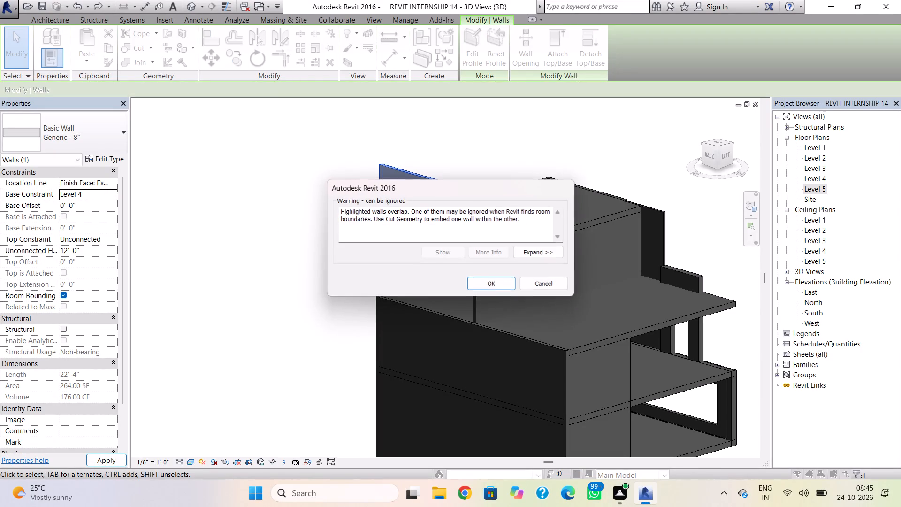
{"action": "left_click", "coordinate": [479, 278]}
{"action": "key", "text": "Escape"}
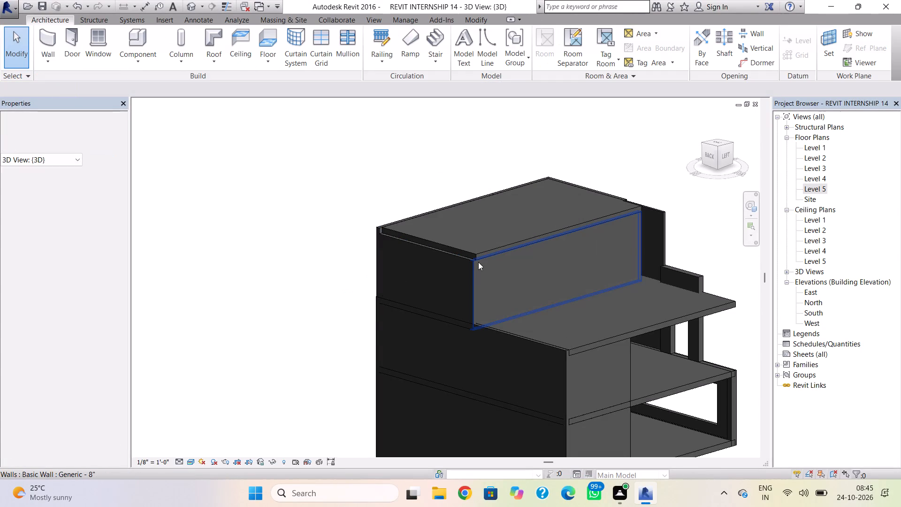
Raise the top of the north wall to the roof's top surface, for an unconnected height of 13'-0".
{"action": "left_click", "coordinate": [425, 250]}
{"action": "scroll", "coordinate": [425, 248], "scroll_direction": "up", "scroll_amount": 4}
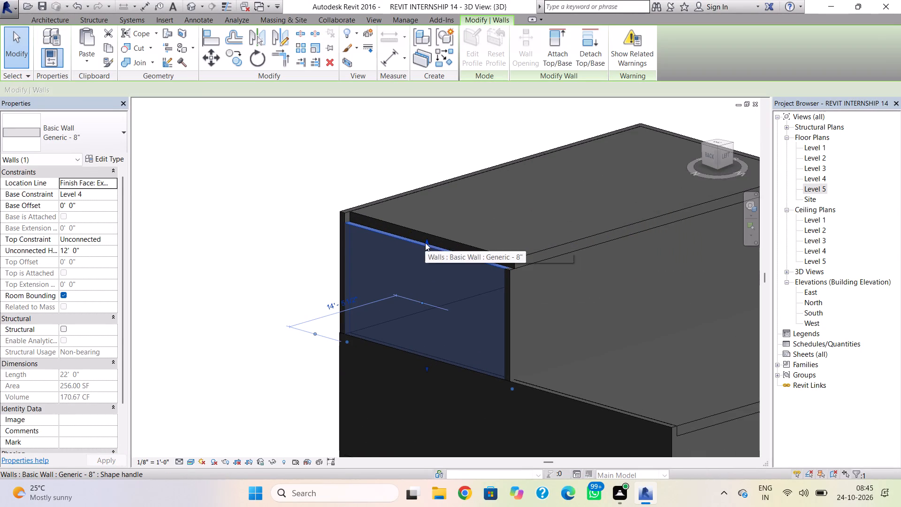
{"action": "left_click_drag", "start_coordinate": [425, 243], "coordinate": [426, 236]}
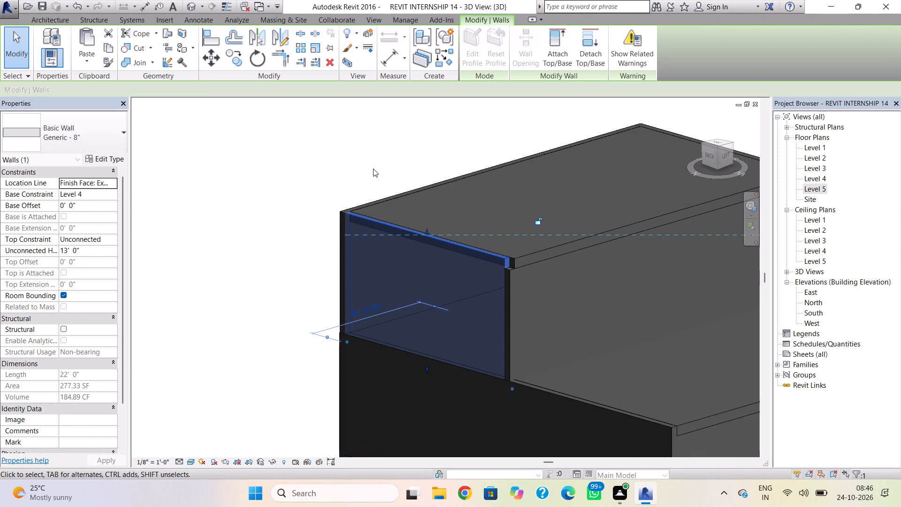
{"action": "left_click", "coordinate": [373, 169]}
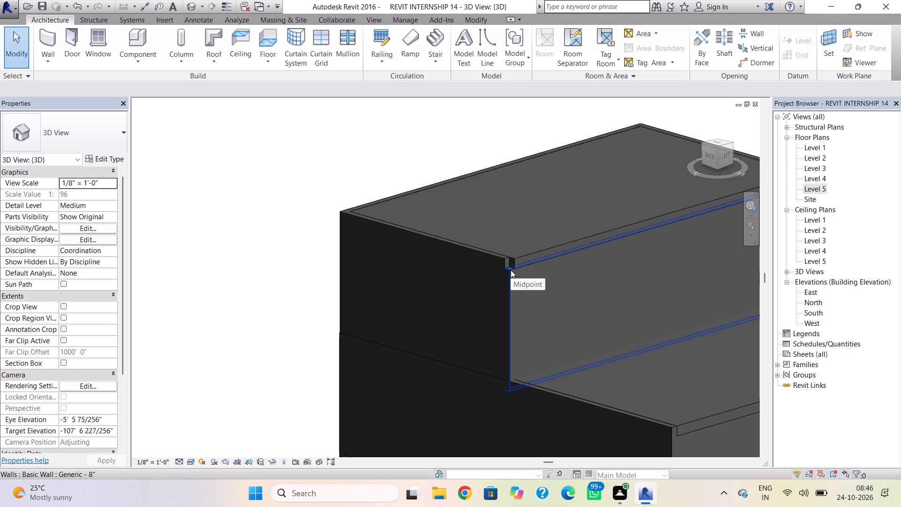
In the Level 5 plan, edit the roof footprint by shifting its west boundary eastward to the west wall's inner face.
{"action": "left_click", "coordinate": [511, 270]}
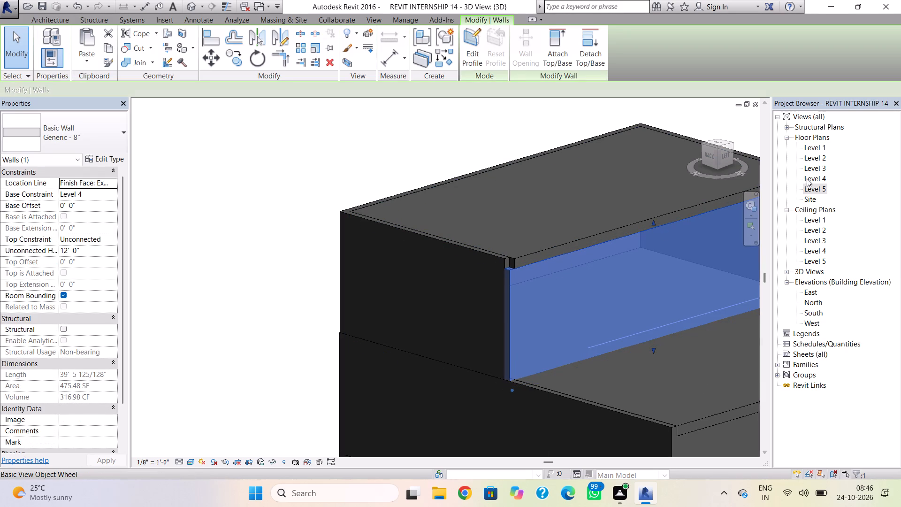
{"action": "double_click", "coordinate": [812, 184]}
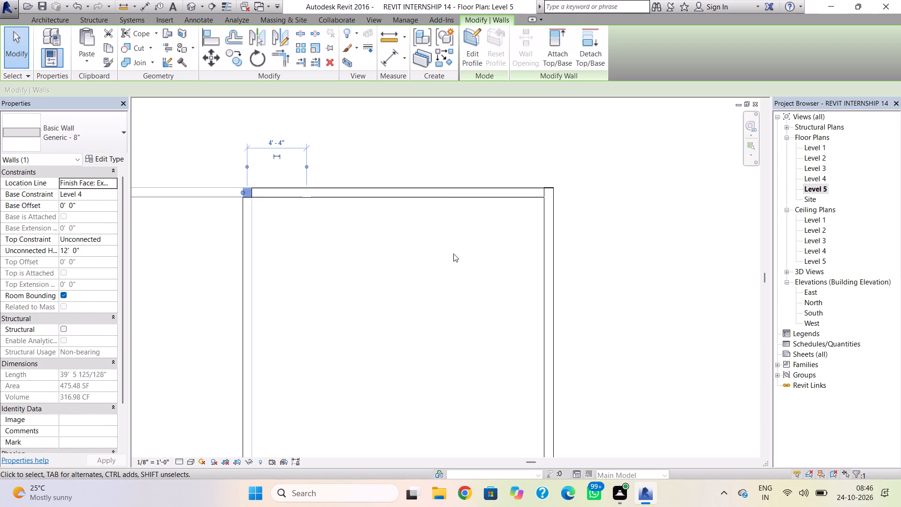
{"action": "scroll", "coordinate": [436, 260], "scroll_direction": "down", "scroll_amount": 2}
{"action": "left_click", "coordinate": [283, 265]}
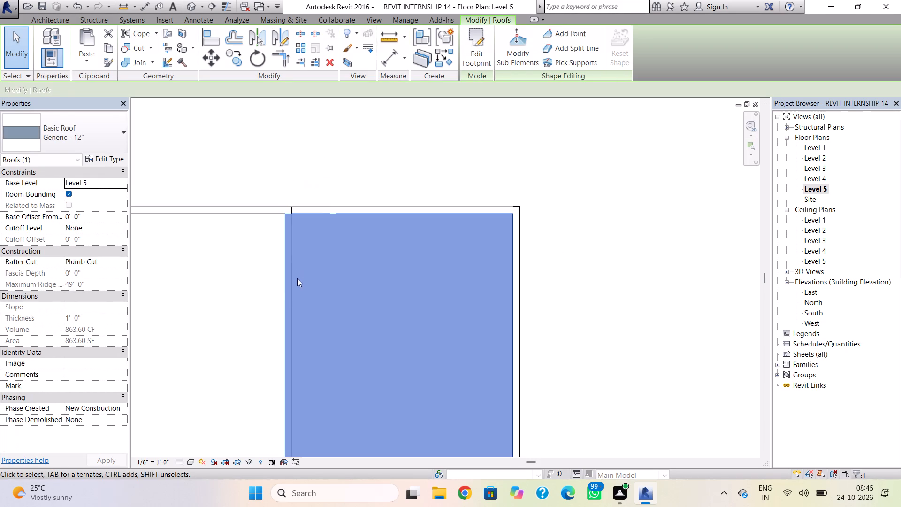
{"action": "double_click", "coordinate": [286, 292]}
{"action": "middle_click_drag", "start_coordinate": [285, 295], "coordinate": [282, 261]}
{"action": "left_click", "coordinate": [282, 259]}
{"action": "key", "text": "Right"}
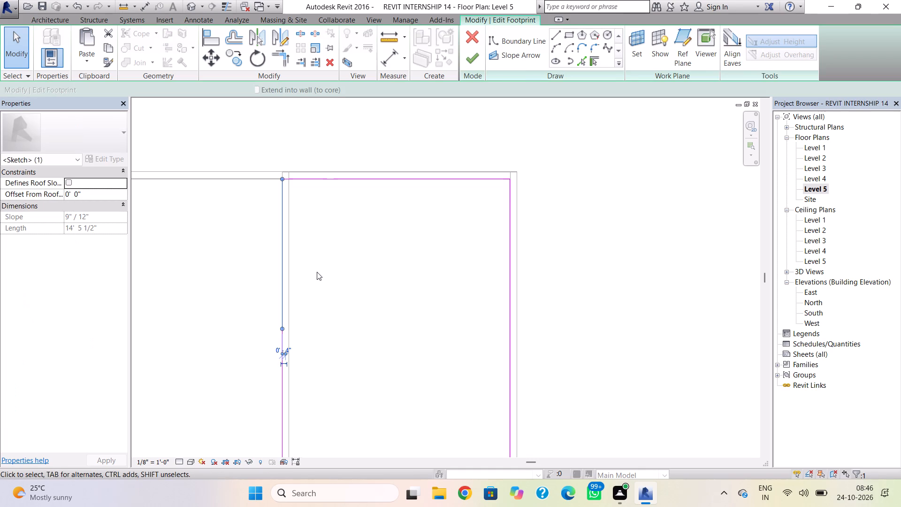
{"action": "key", "text": "Right"}
{"action": "scroll", "coordinate": [313, 269], "scroll_direction": "up", "scroll_amount": 7}
{"action": "key", "text": "Right"}
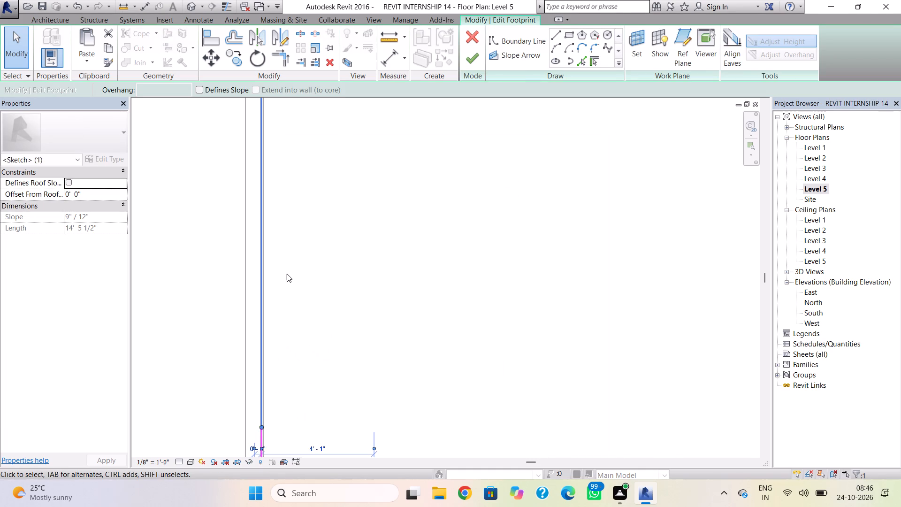
{"action": "key", "text": "Right"}
{"action": "scroll", "coordinate": [286, 274], "scroll_direction": "up", "scroll_amount": 2}
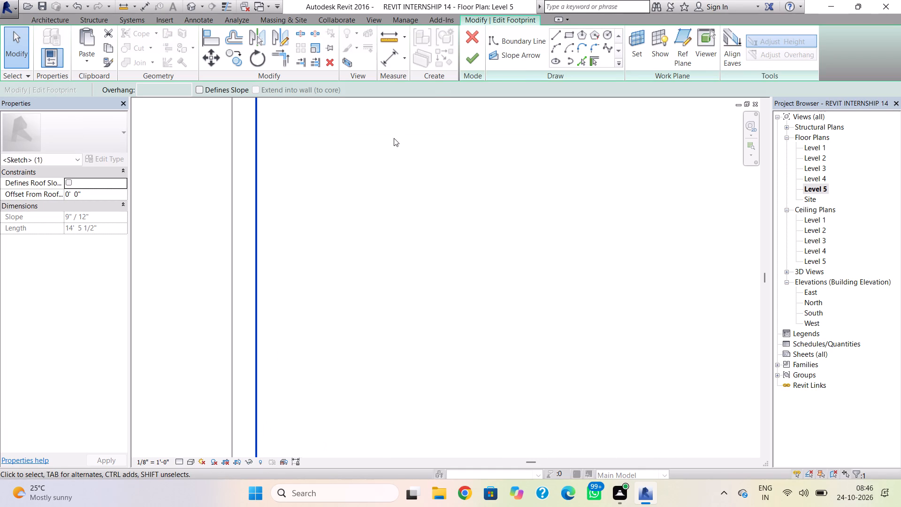
{"action": "left_click", "coordinate": [466, 63]}
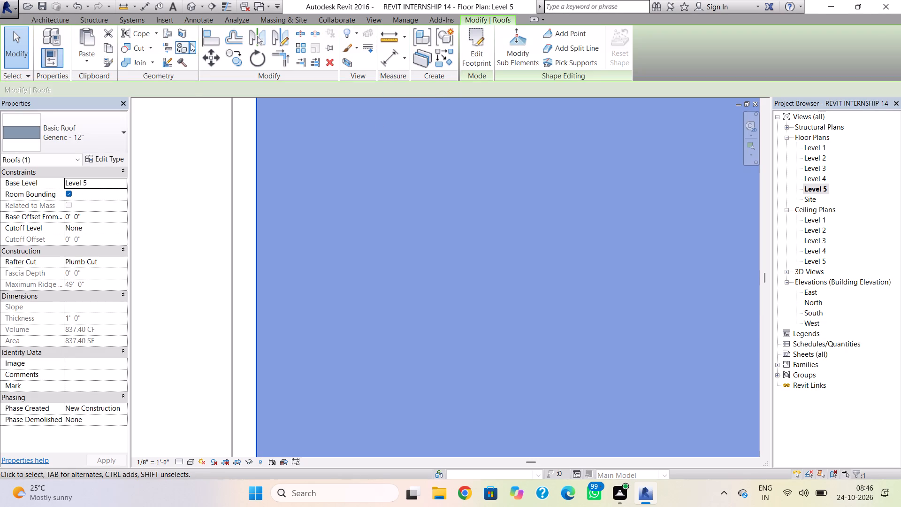
In the 3D view, raise the top of the new west wall flush with the roof's top surface.
{"action": "left_click", "coordinate": [191, 8]}
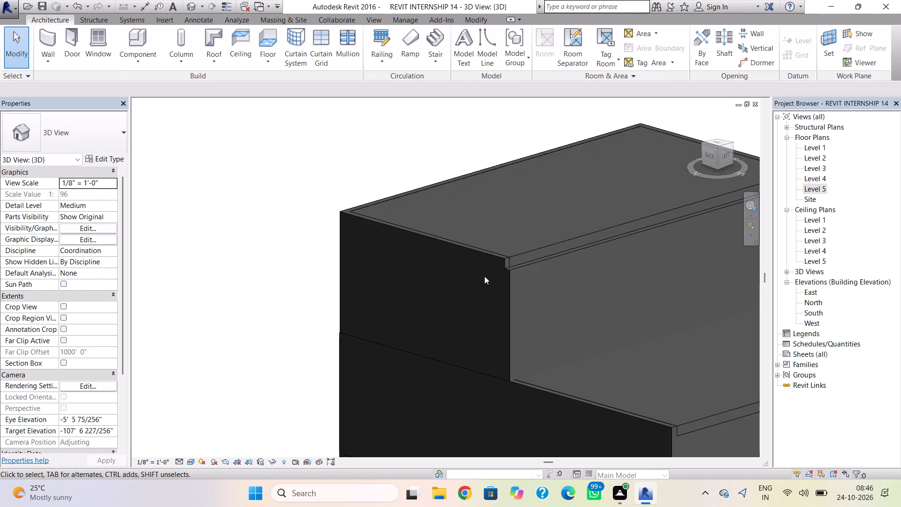
{"action": "left_click", "coordinate": [509, 274]}
{"action": "scroll", "coordinate": [539, 269], "scroll_direction": "down", "scroll_amount": 1}
{"action": "middle_click_drag", "start_coordinate": [539, 269], "coordinate": [439, 278]}
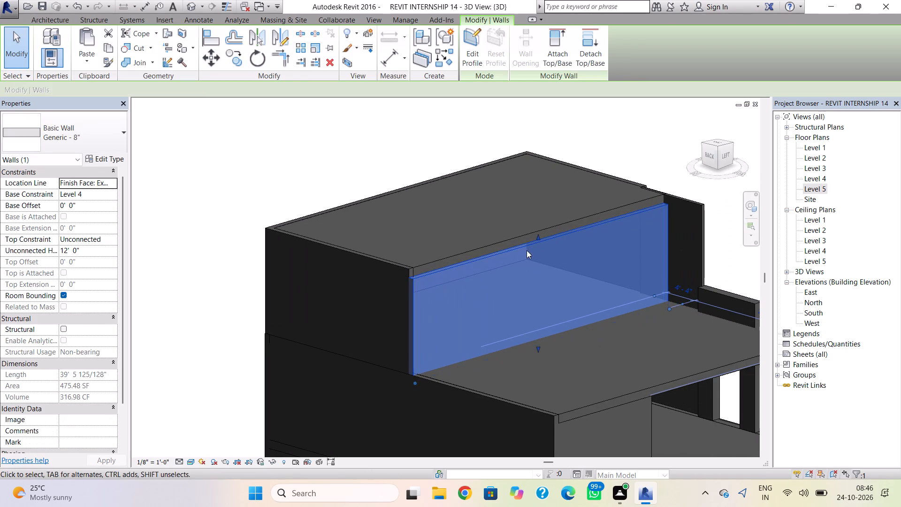
{"action": "left_click_drag", "start_coordinate": [539, 237], "coordinate": [539, 230]}
{"action": "left_click", "coordinate": [497, 204]}
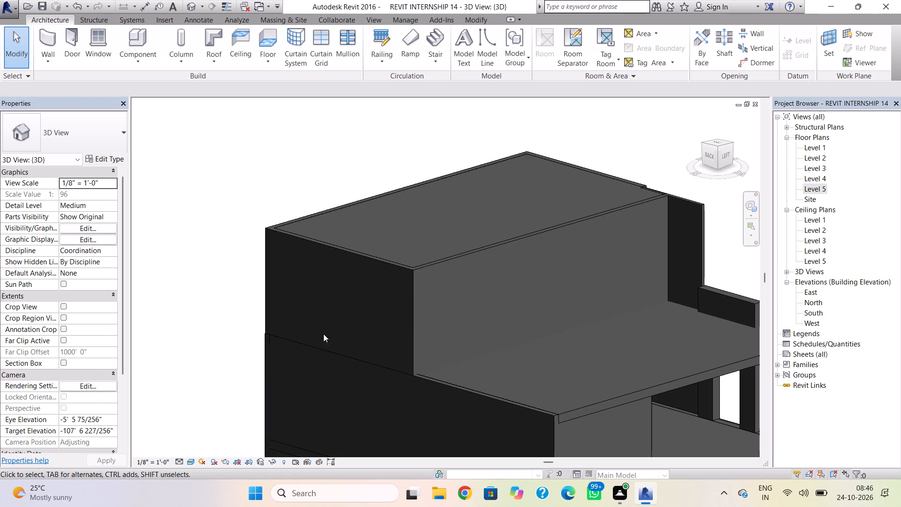
In the Level 4 plan, draw a Generic - 8" partition wall about 21'-7" long, running east from the new west wall to the east wall.
{"action": "double_click", "coordinate": [810, 178]}
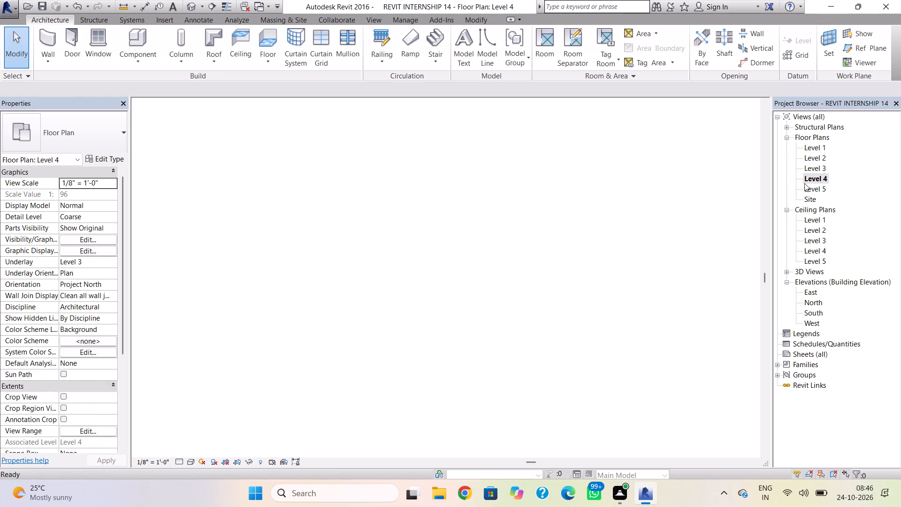
{"action": "scroll", "coordinate": [627, 289], "scroll_direction": "down", "scroll_amount": 2}
{"action": "middle_click_drag", "start_coordinate": [625, 307], "coordinate": [580, 301]}
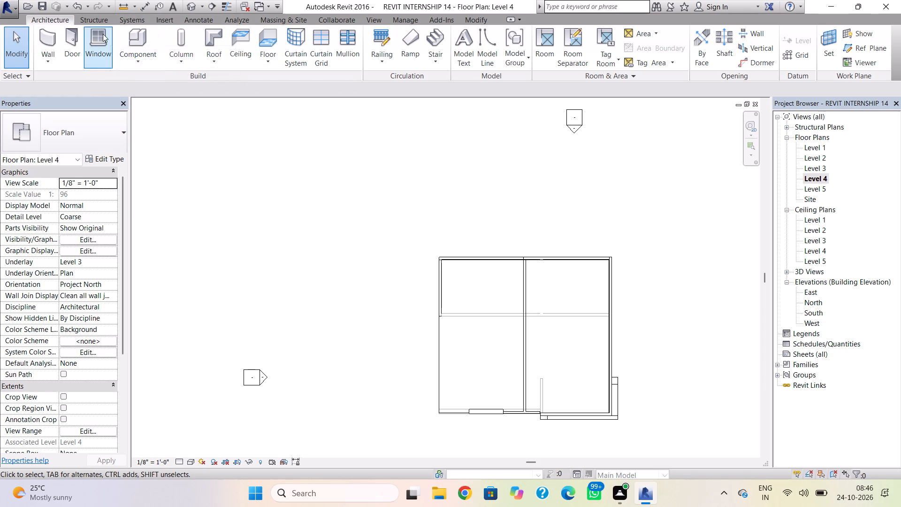
{"action": "left_click", "coordinate": [57, 40]}
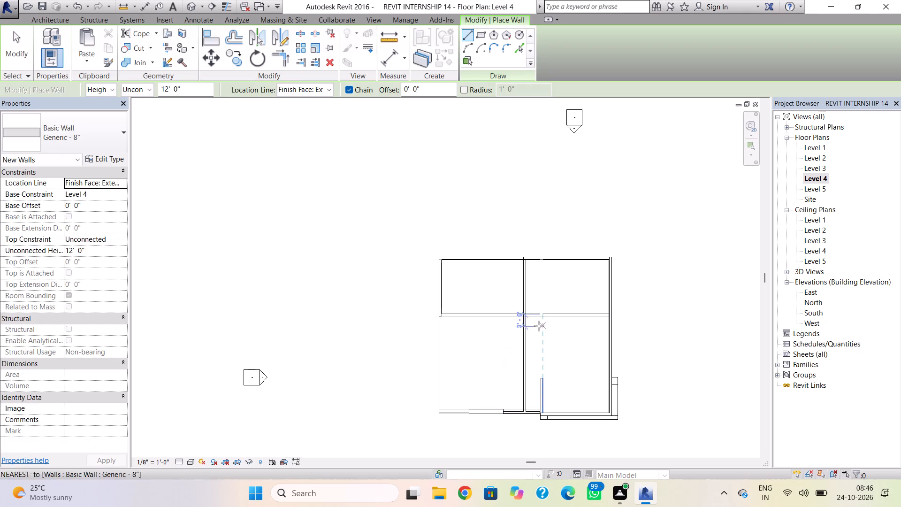
{"action": "left_click", "coordinate": [525, 328]}
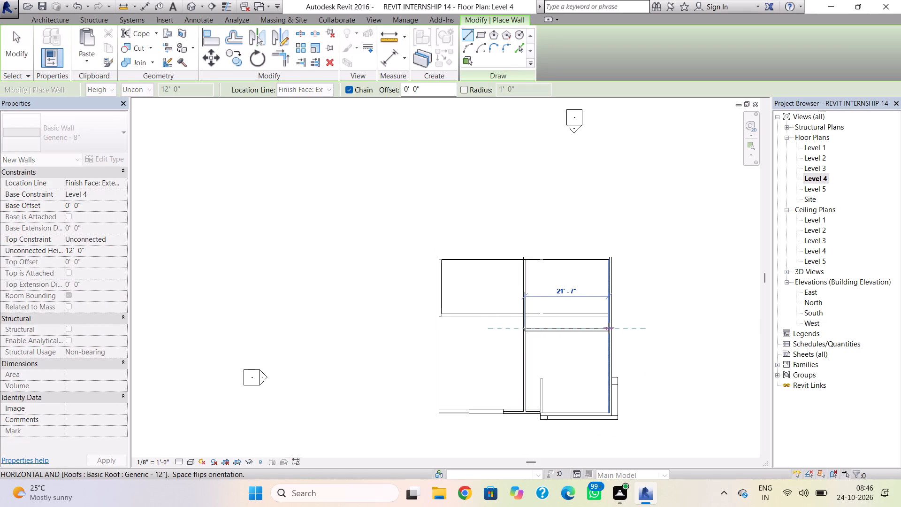
{"action": "left_click", "coordinate": [609, 328]}
{"action": "key", "text": "Escape"}
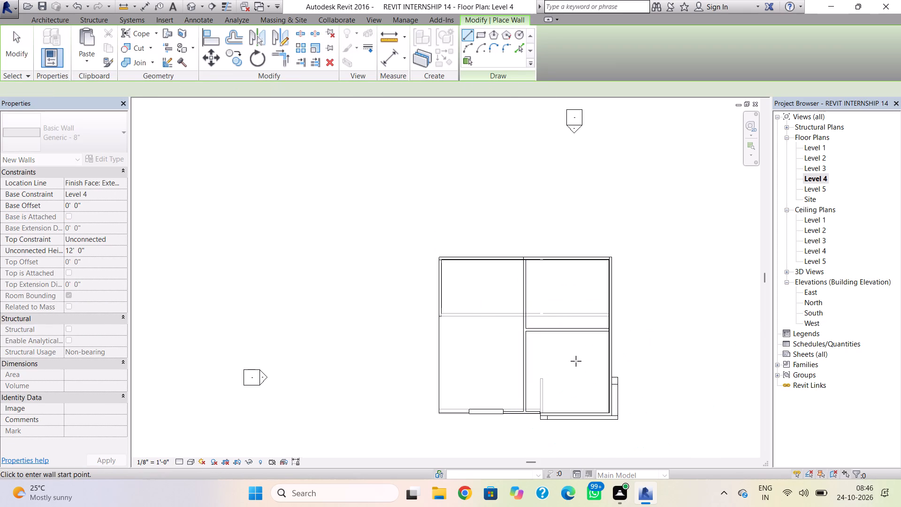
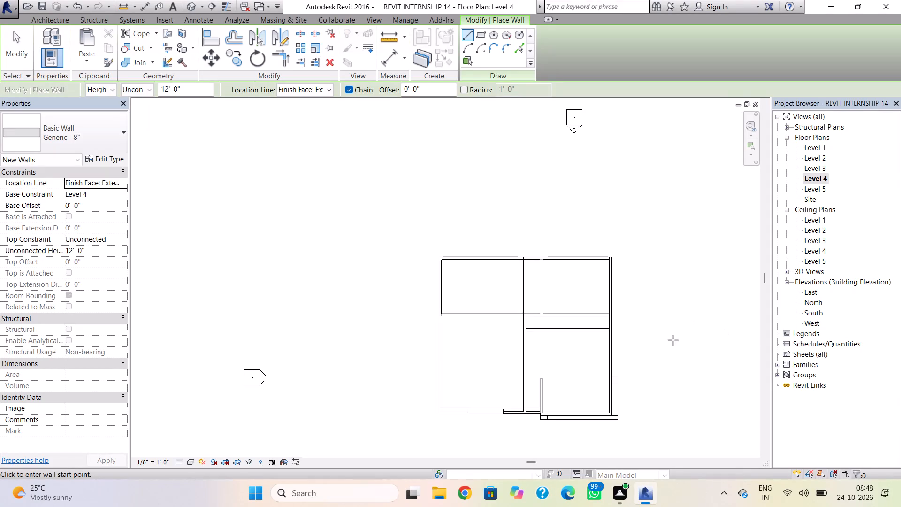
Leave wall placement and examine the top-storey walls and roof slab in the 3D view from the back, side and front.
{"action": "key", "text": "Escape"}
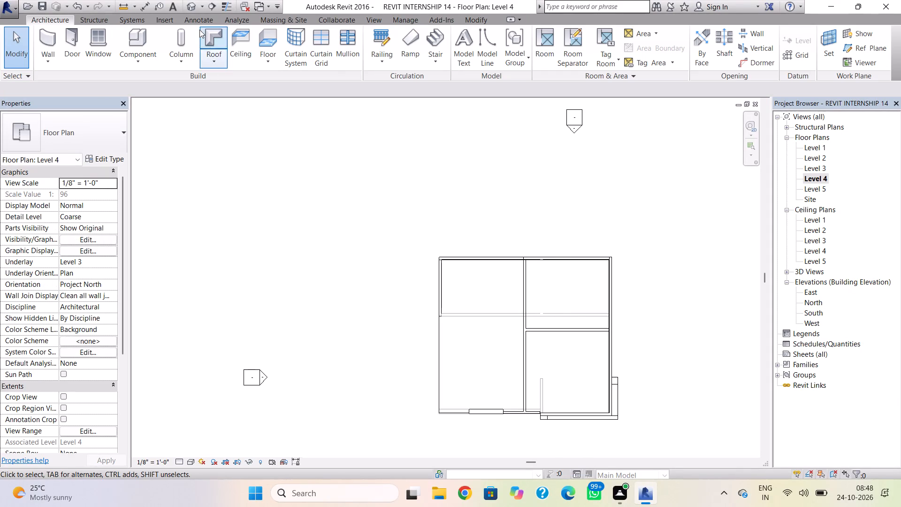
{"action": "left_click", "coordinate": [193, 11]}
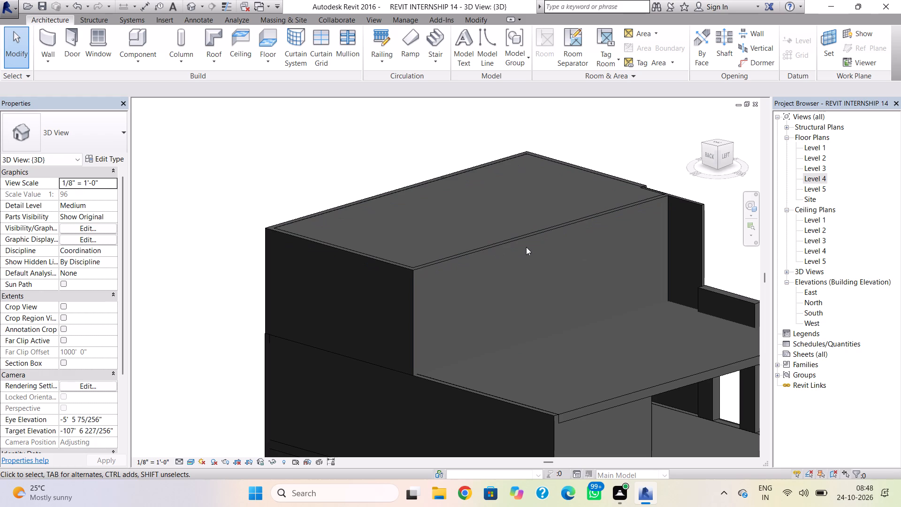
{"action": "right_click_drag", "start_coordinate": [615, 223], "coordinate": [587, 222], "text": "shift"}
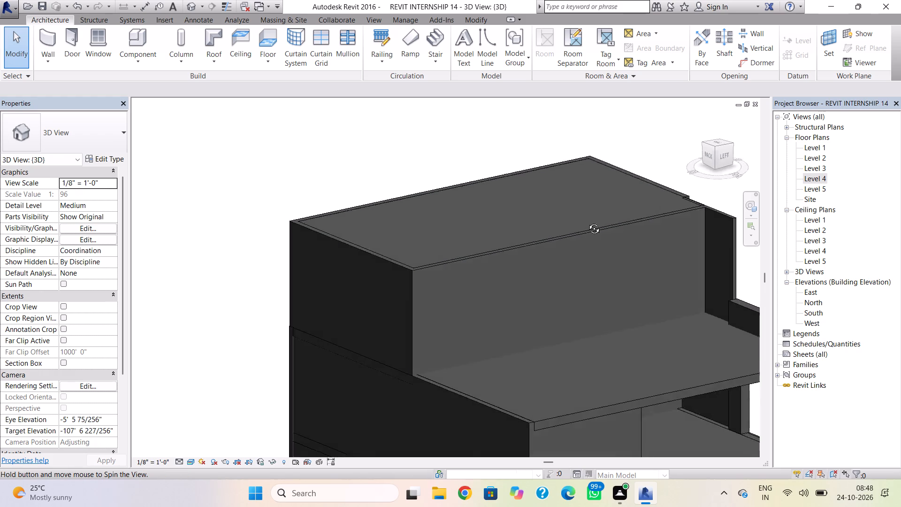
{"action": "right_click_drag", "start_coordinate": [587, 222], "coordinate": [400, 199], "text": "shift"}
{"action": "scroll", "coordinate": [636, 387], "scroll_direction": "up", "scroll_amount": 4}
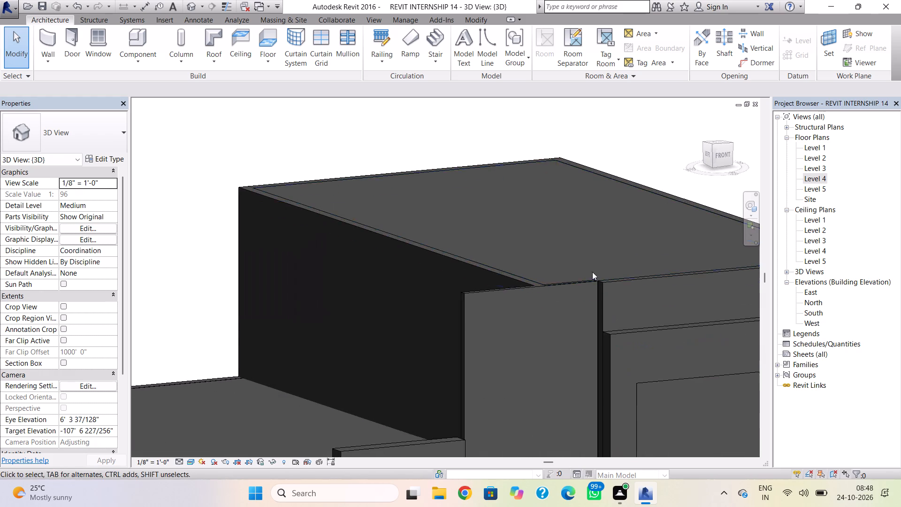
{"action": "scroll", "coordinate": [585, 270], "scroll_direction": "up", "scroll_amount": 6}
{"action": "right_click_drag", "start_coordinate": [584, 302], "coordinate": [669, 320], "text": "shift"}
{"action": "scroll", "coordinate": [508, 302], "scroll_direction": "down", "scroll_amount": 11}
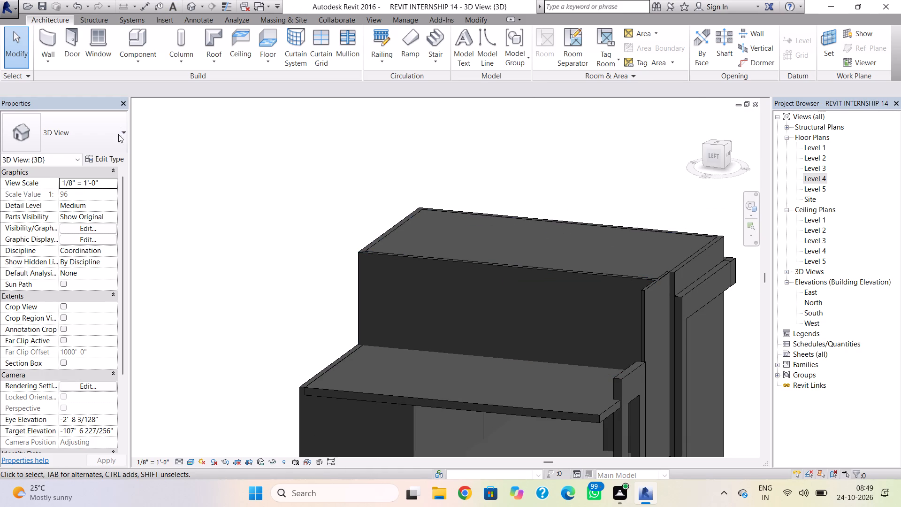
{"action": "right_click_drag", "start_coordinate": [330, 264], "coordinate": [460, 263], "text": "shift"}
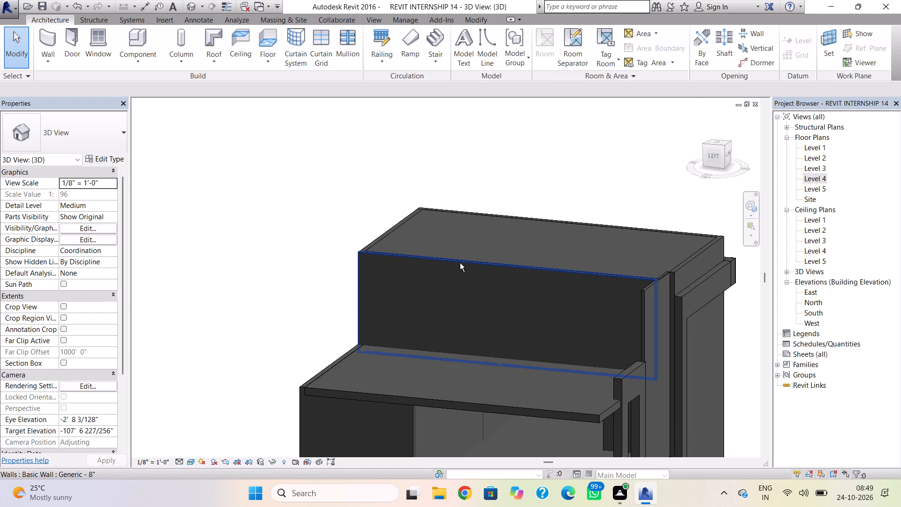
{"action": "right_click_drag", "start_coordinate": [460, 263], "coordinate": [460, 263], "text": "shift"}
{"action": "key", "text": "Escape"}
{"action": "right_click_drag", "start_coordinate": [298, 294], "coordinate": [468, 272], "text": "shift"}
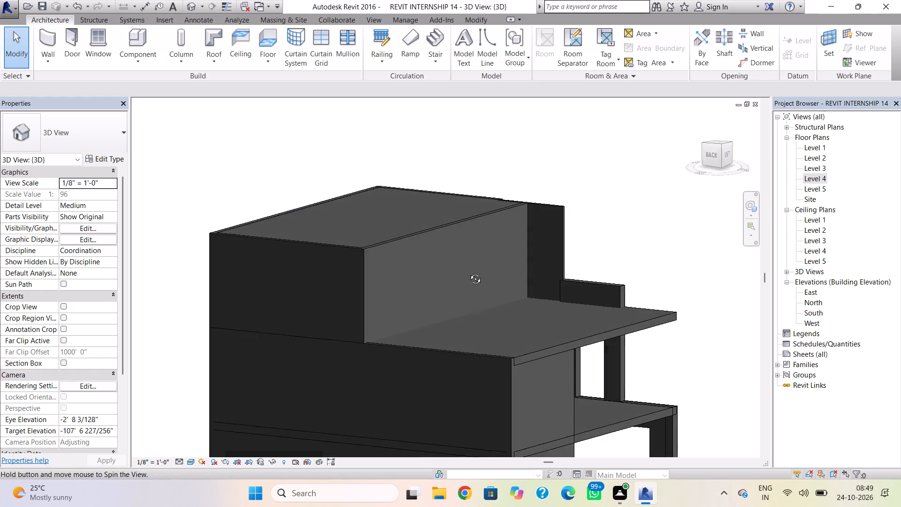
{"action": "right_click_drag", "start_coordinate": [468, 272], "coordinate": [462, 274], "text": "shift"}
{"action": "scroll", "coordinate": [490, 211], "scroll_direction": "up", "scroll_amount": 11}
{"action": "right_click_drag", "start_coordinate": [466, 198], "coordinate": [484, 199], "text": "shift"}
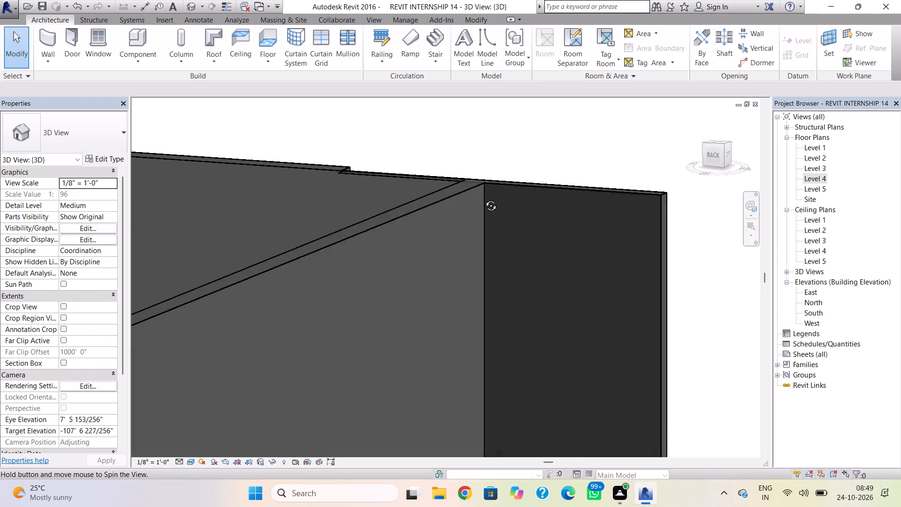
{"action": "right_click_drag", "start_coordinate": [484, 199], "coordinate": [497, 195], "text": "shift"}
{"action": "left_click", "coordinate": [716, 154]}
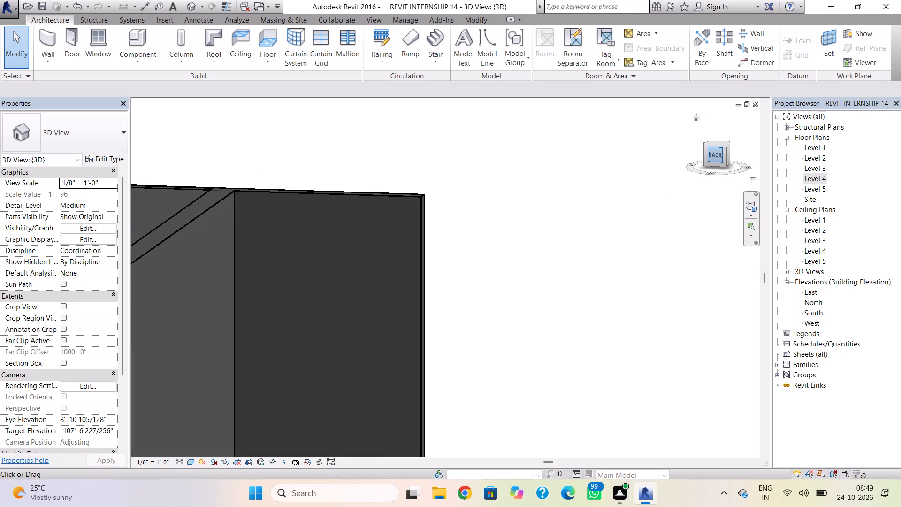
{"action": "right_click_drag", "start_coordinate": [496, 260], "coordinate": [221, 269], "text": "shift"}
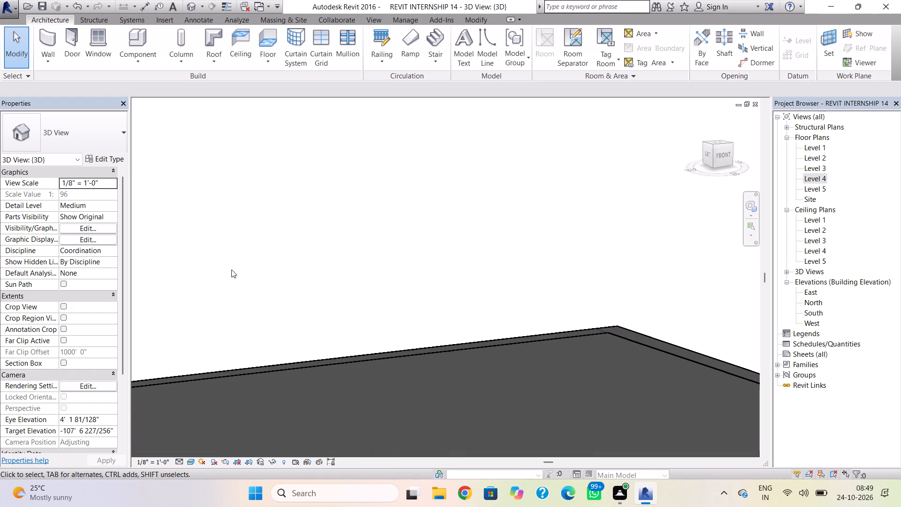
{"action": "scroll", "coordinate": [237, 275], "scroll_direction": "down", "scroll_amount": 6}
{"action": "scroll", "coordinate": [293, 299], "scroll_direction": "down", "scroll_amount": 9}
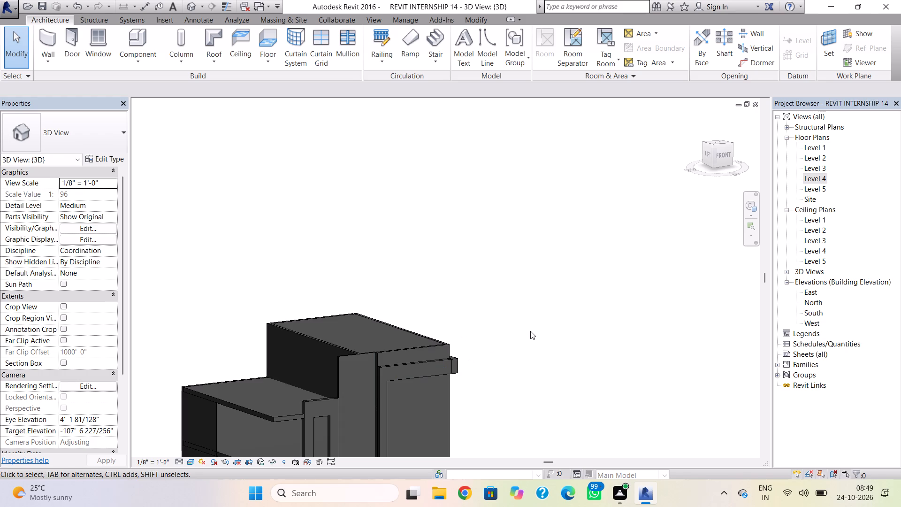
{"action": "right_click_drag", "start_coordinate": [530, 331], "coordinate": [455, 343], "text": "shift"}
{"action": "scroll", "coordinate": [312, 367], "scroll_direction": "up", "scroll_amount": 4}
{"action": "scroll", "coordinate": [243, 388], "scroll_direction": "up", "scroll_amount": 4}
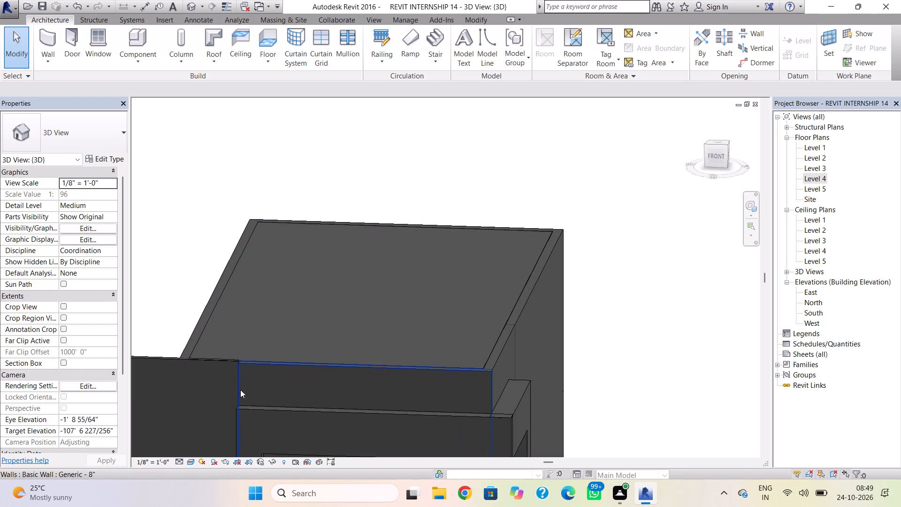
Check the properties of the top-storey 8" front wall and the adjoining 5" wall where they meet in 3D.
{"action": "left_click", "coordinate": [243, 386]}
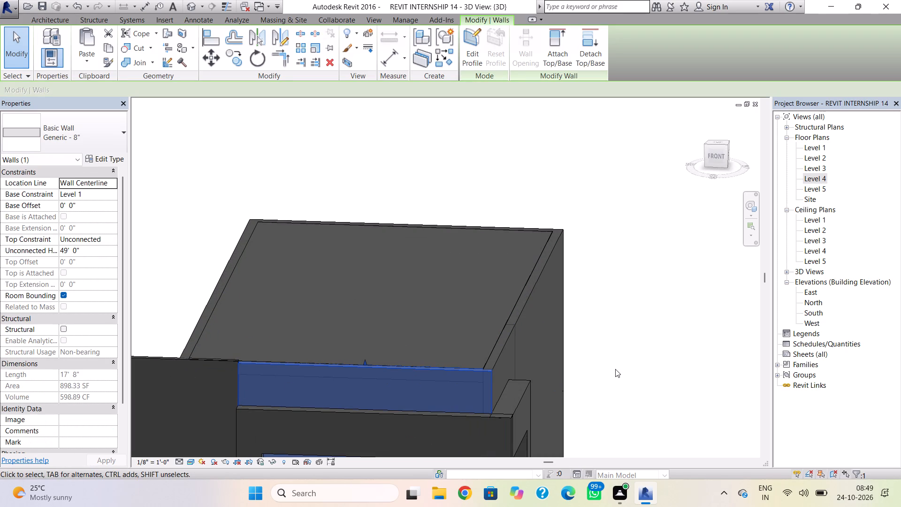
{"action": "key", "text": "Escape"}
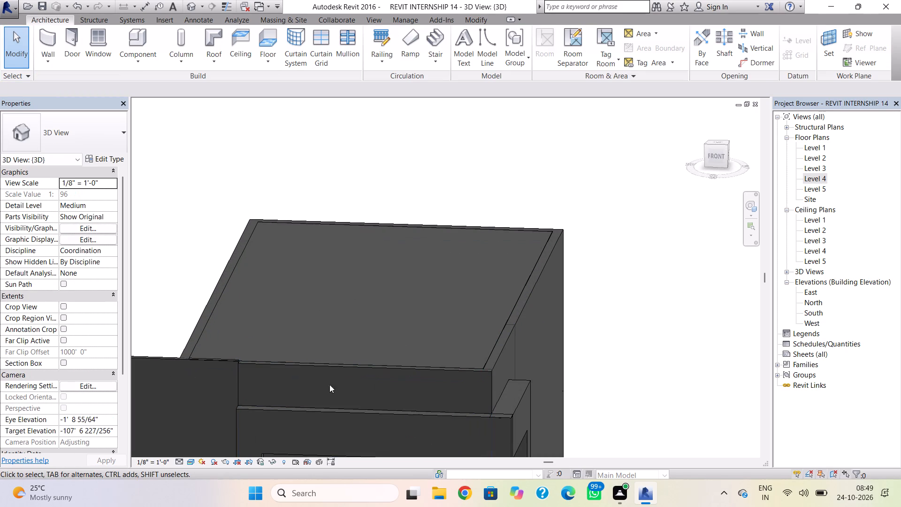
{"action": "right_click", "coordinate": [237, 383]}
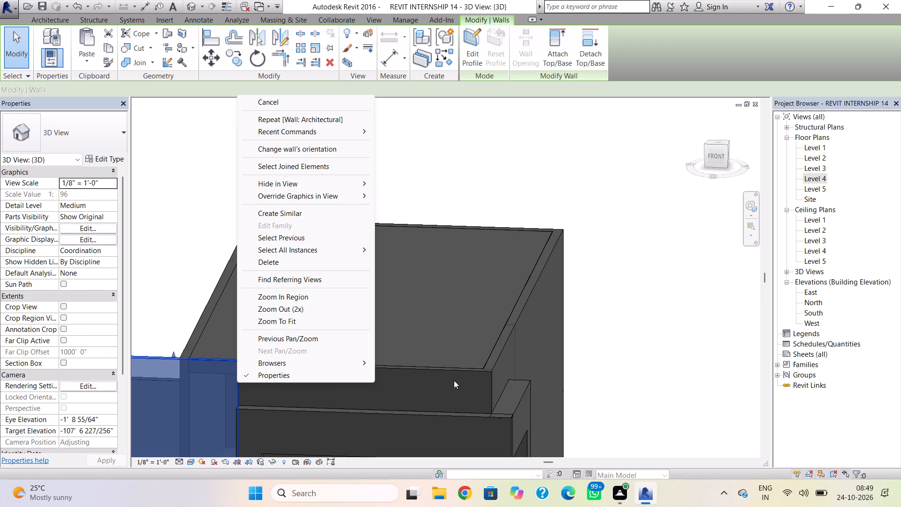
{"action": "key", "text": "Escape"}
{"action": "right_click_drag", "start_coordinate": [404, 399], "coordinate": [564, 382], "text": "shift"}
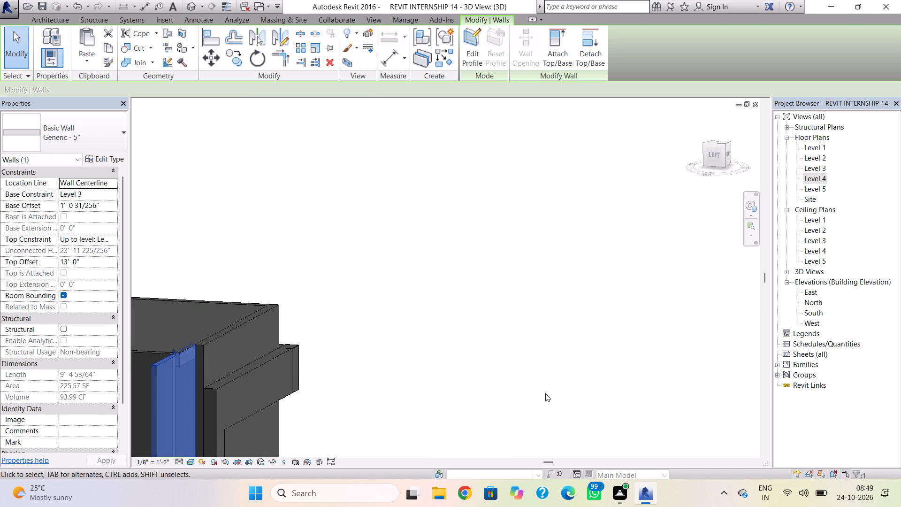
{"action": "key", "text": "Escape"}
{"action": "left_click", "coordinate": [200, 348]}
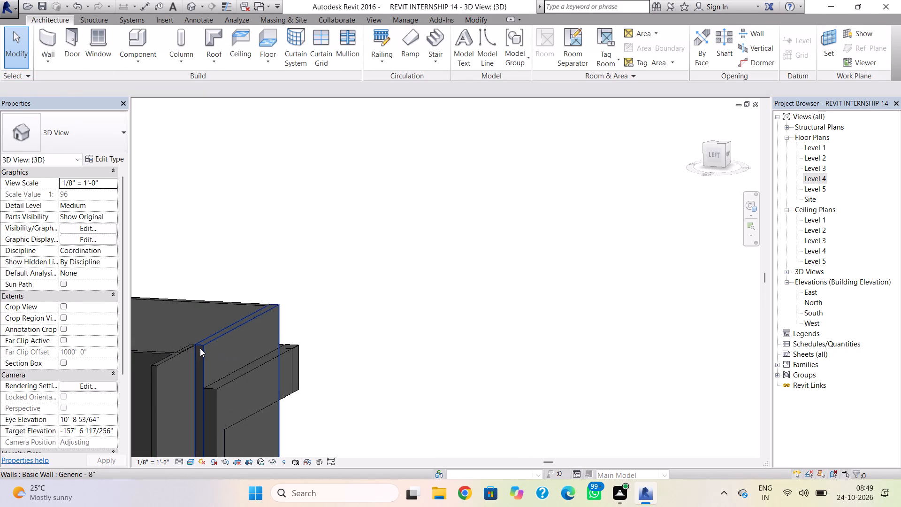
{"action": "scroll", "coordinate": [198, 355], "scroll_direction": "up", "scroll_amount": 7}
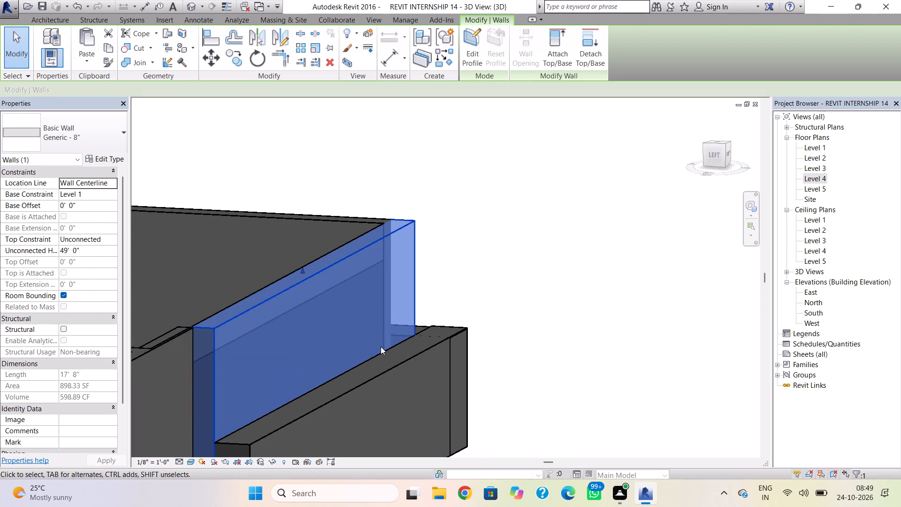
{"action": "key", "text": "Escape"}
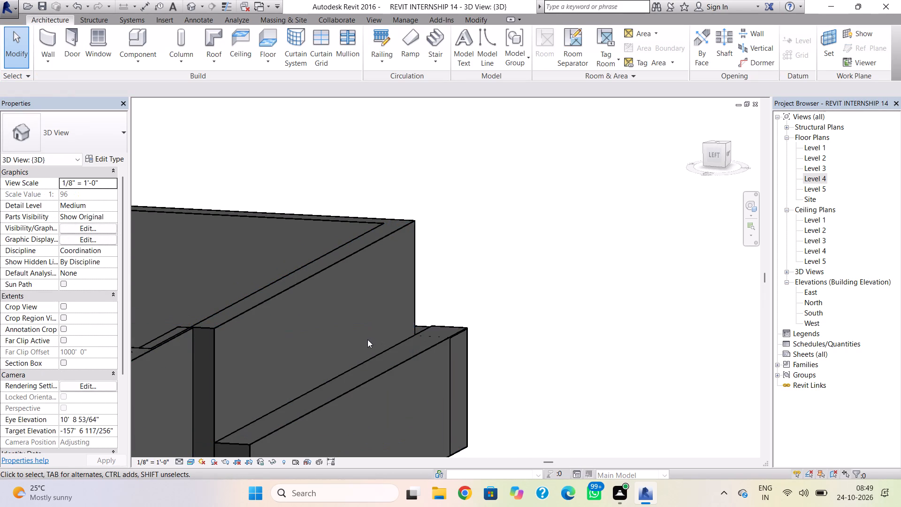
In the Level 4 floor plan, nudge the 8" front wall two small increments inward, toward the building interior.
{"action": "left_click", "coordinate": [289, 287]}
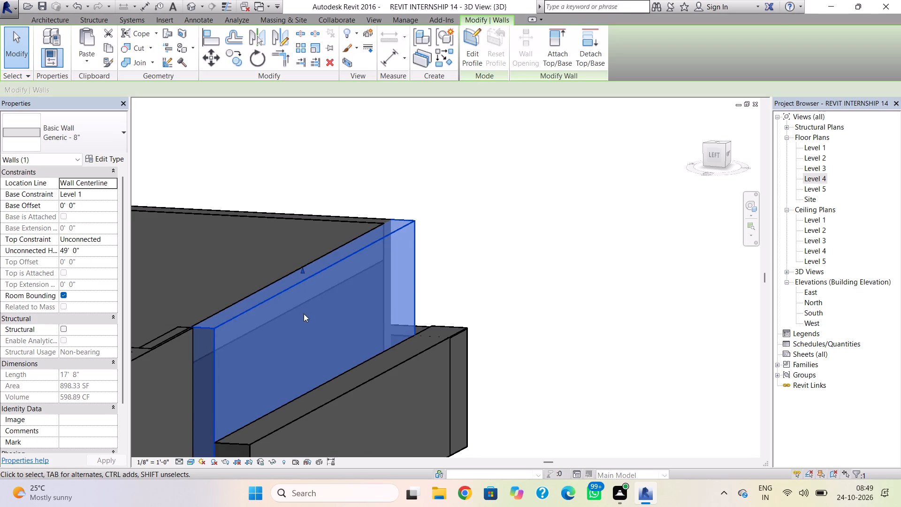
{"action": "scroll", "coordinate": [305, 318], "scroll_direction": "down", "scroll_amount": 8}
{"action": "middle_click_drag", "start_coordinate": [313, 328], "coordinate": [338, 243]}
{"action": "scroll", "coordinate": [362, 252], "scroll_direction": "down", "scroll_amount": 3}
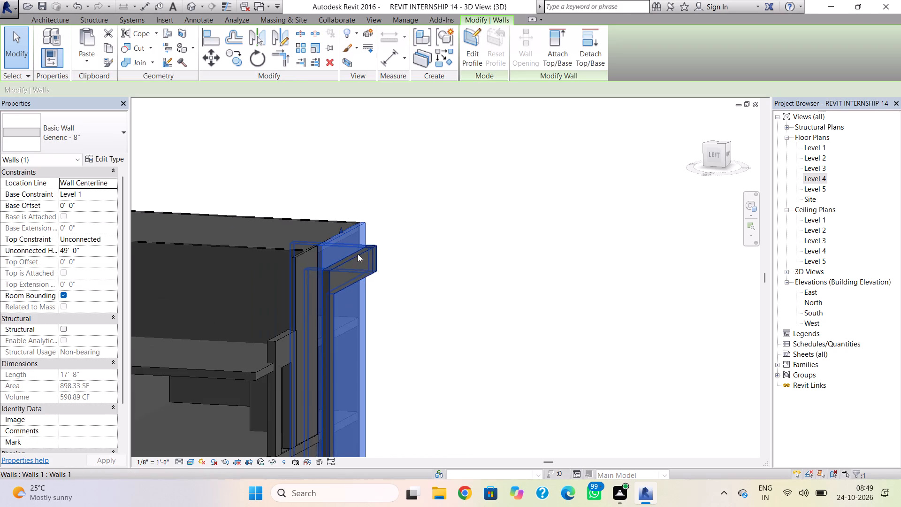
{"action": "middle_click_drag", "start_coordinate": [358, 254], "coordinate": [355, 189]}
{"action": "scroll", "coordinate": [346, 203], "scroll_direction": "up", "scroll_amount": 1}
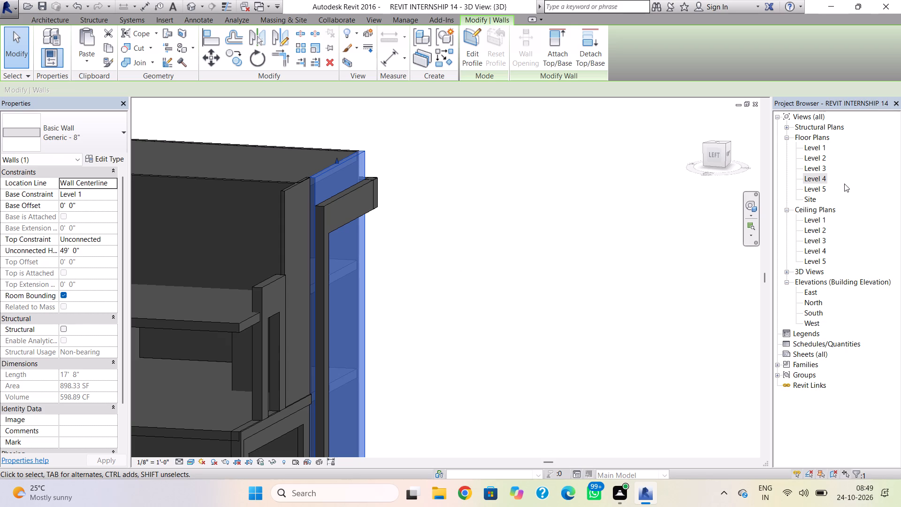
{"action": "double_click", "coordinate": [824, 175]}
{"action": "scroll", "coordinate": [685, 315], "scroll_direction": "down", "scroll_amount": 2}
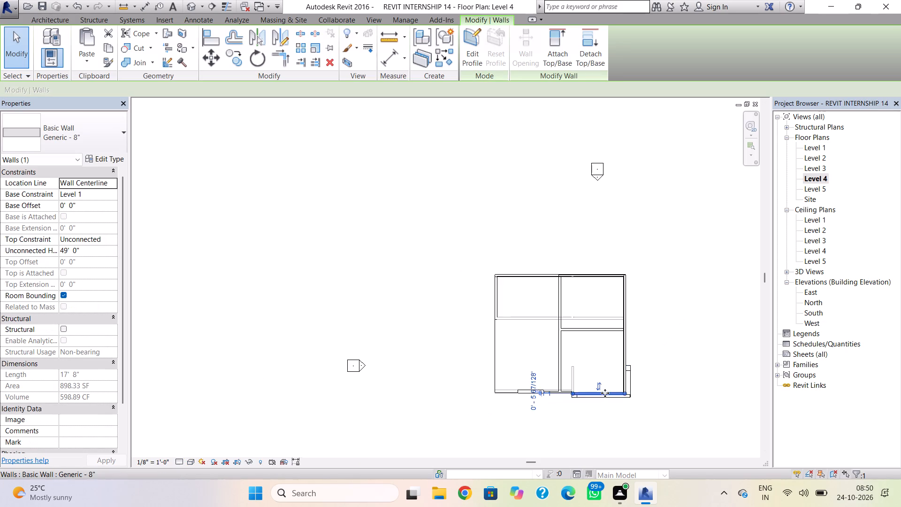
{"action": "scroll", "coordinate": [607, 394], "scroll_direction": "up", "scroll_amount": 15}
{"action": "key", "text": "Up"}
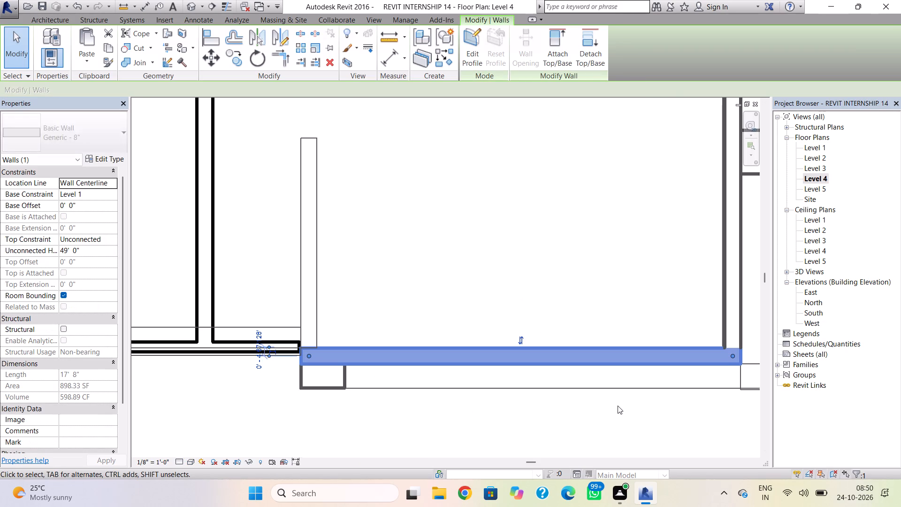
{"action": "key", "text": "Up"}
{"action": "key", "text": "Up"}
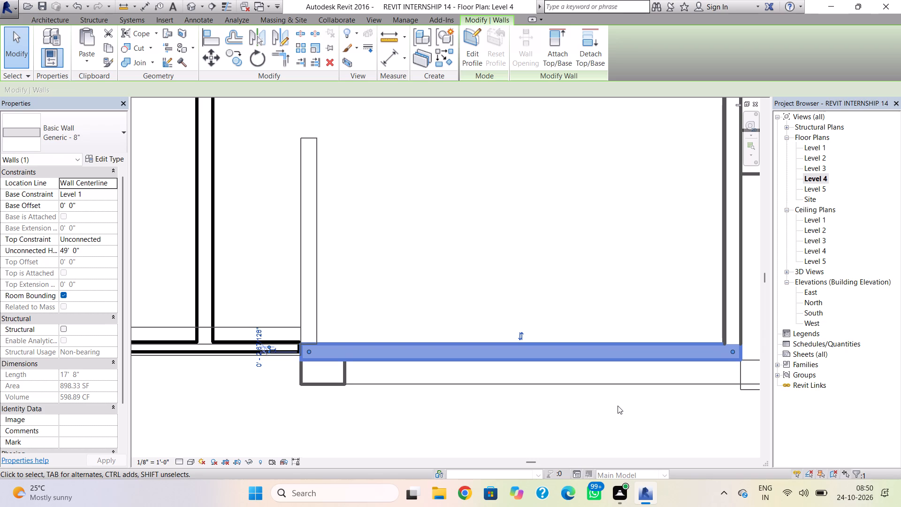
{"action": "key", "text": "Down"}
{"action": "key", "text": "Down"}
{"action": "key", "text": "ctrl+z"}
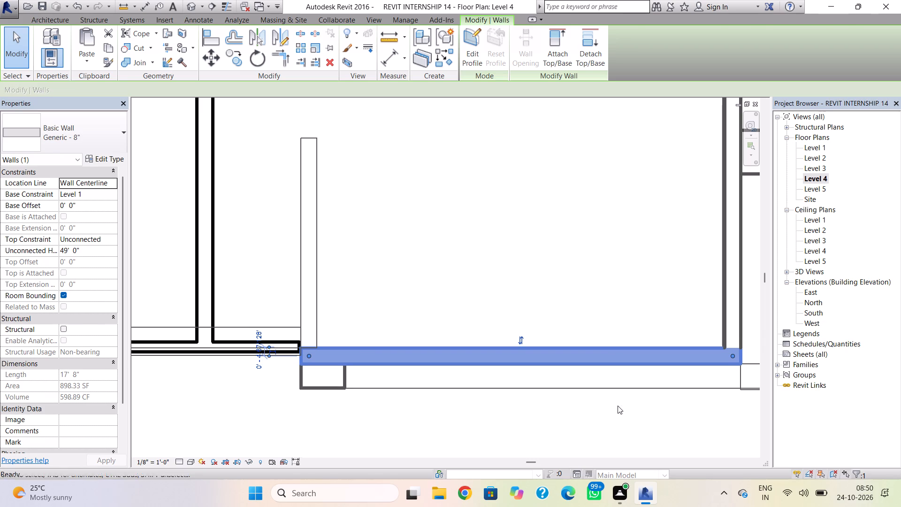
{"action": "key", "text": "Escape"}
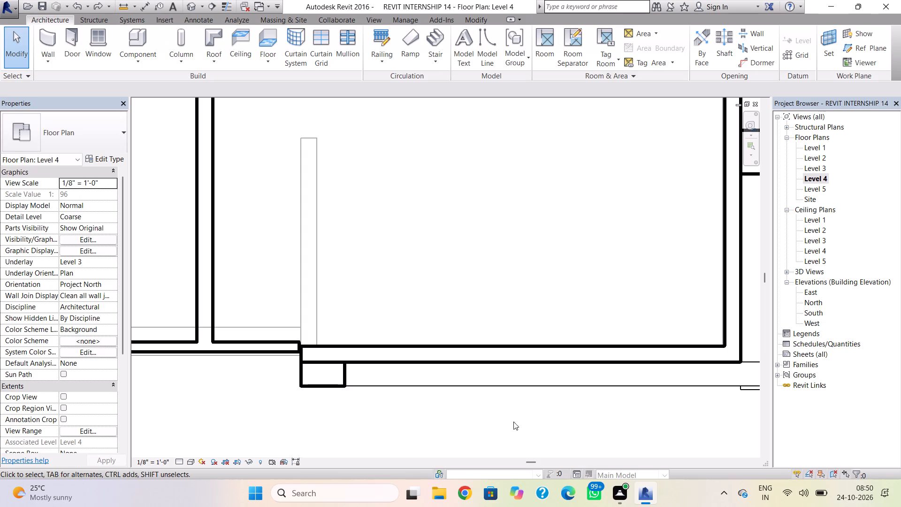
Nudge the adjoining 5" front wall three small increments outward, lining up its inner face with the 8" wall's inner face.
{"action": "scroll", "coordinate": [320, 376], "scroll_direction": "down", "scroll_amount": 2}
{"action": "middle_click_drag", "start_coordinate": [320, 376], "coordinate": [542, 383]}
{"action": "scroll", "coordinate": [493, 374], "scroll_direction": "up", "scroll_amount": 3}
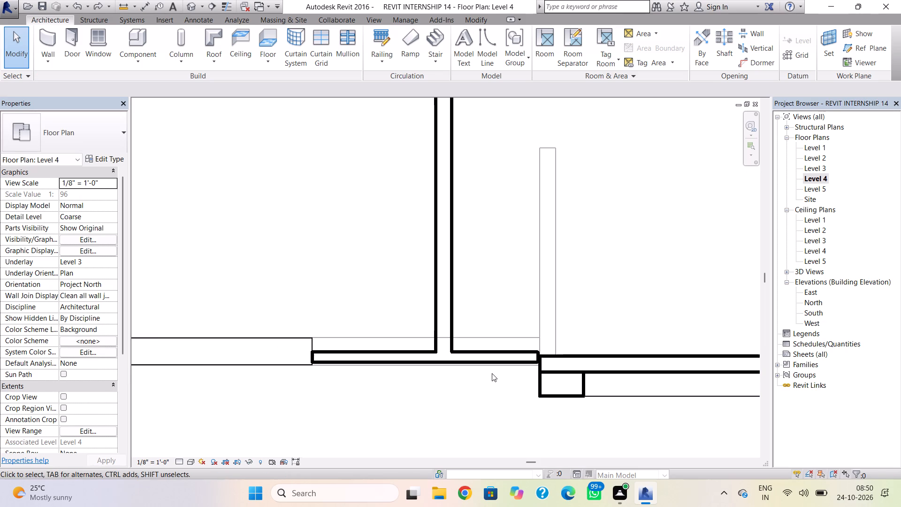
{"action": "scroll", "coordinate": [490, 361], "scroll_direction": "up", "scroll_amount": 2}
{"action": "left_click", "coordinate": [490, 361]}
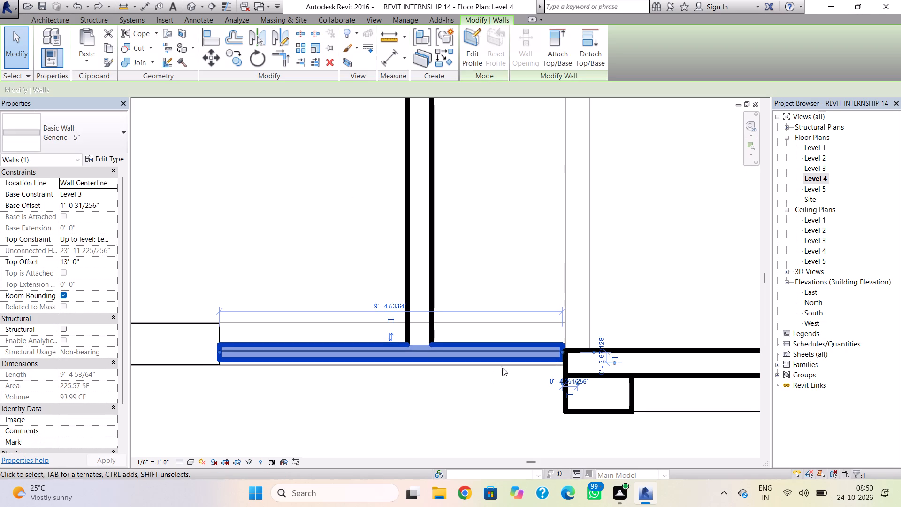
{"action": "key", "text": "Down"}
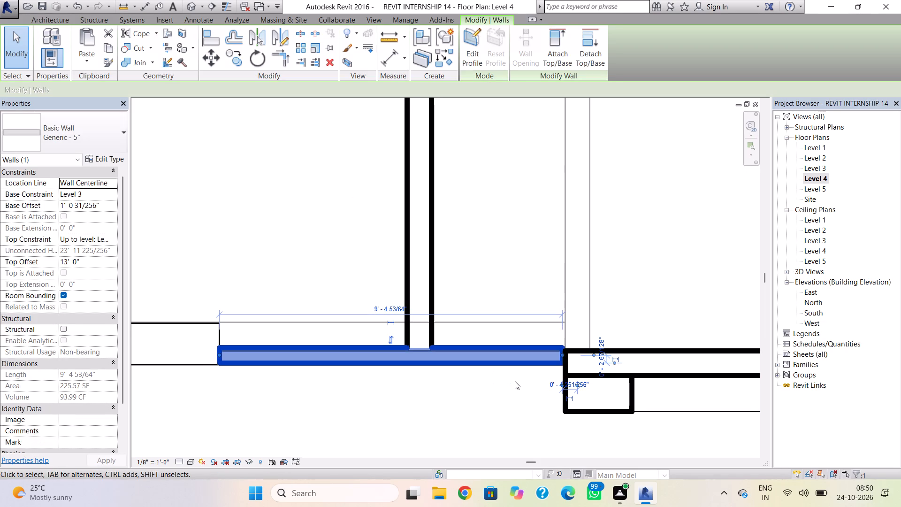
{"action": "scroll", "coordinate": [515, 381], "scroll_direction": "up", "scroll_amount": 4}
{"action": "key", "text": "Down"}
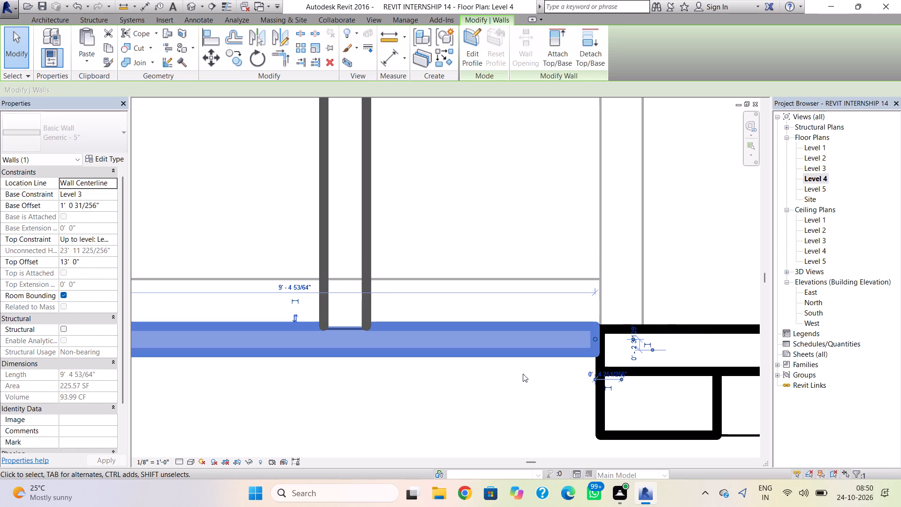
{"action": "key", "text": "Down"}
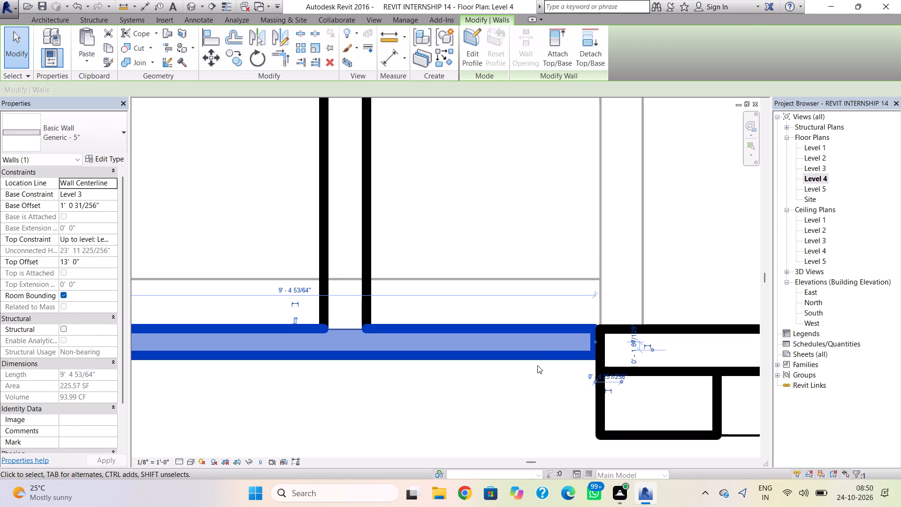
{"action": "left_click", "coordinate": [534, 377]}
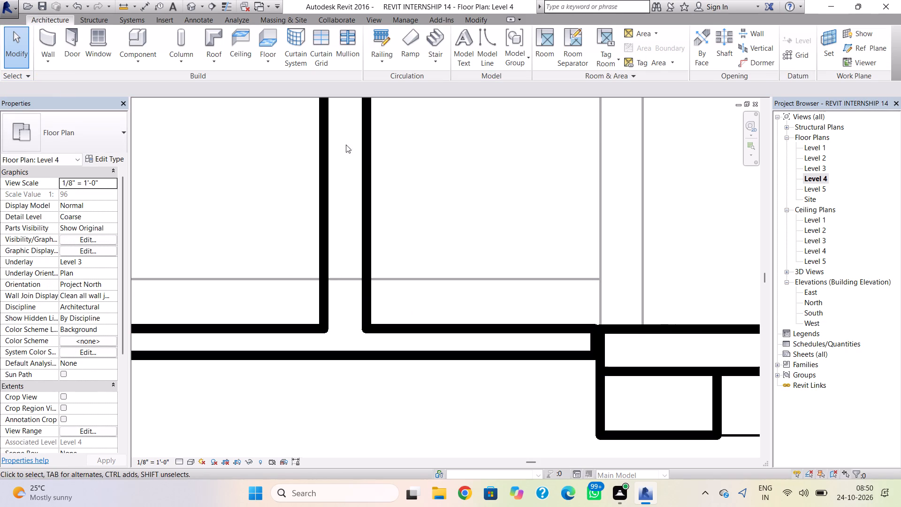
Examine the junction between the two adjusted front walls in the 3D view, from the side, above and front.
{"action": "left_click", "coordinate": [187, 3]}
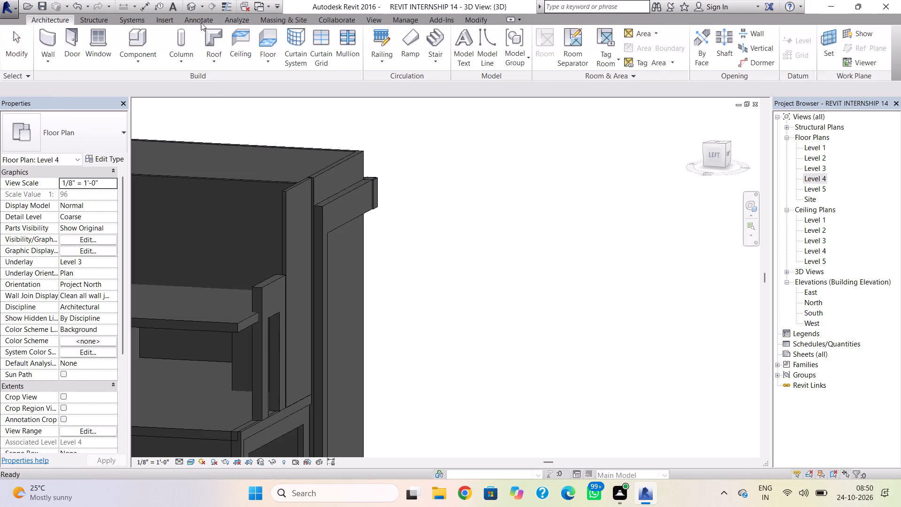
{"action": "scroll", "coordinate": [313, 369], "scroll_direction": "up", "scroll_amount": 3}
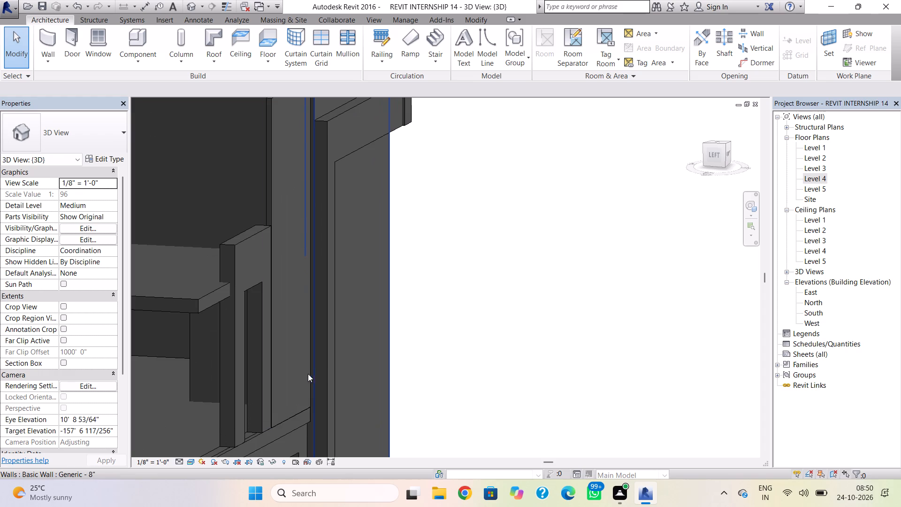
{"action": "right_click_drag", "start_coordinate": [305, 376], "coordinate": [327, 373], "text": "shift"}
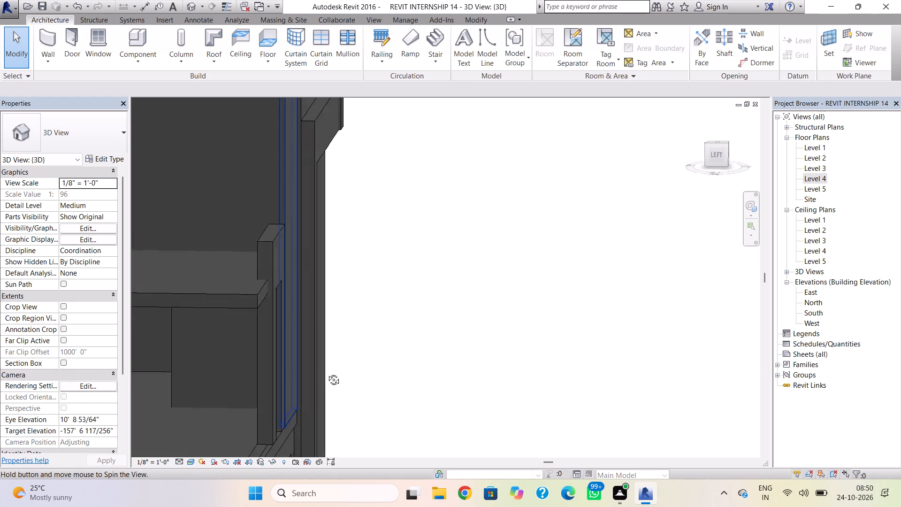
{"action": "right_click_drag", "start_coordinate": [327, 373], "coordinate": [180, 331], "text": "shift"}
{"action": "scroll", "coordinate": [200, 326], "scroll_direction": "down", "scroll_amount": 3}
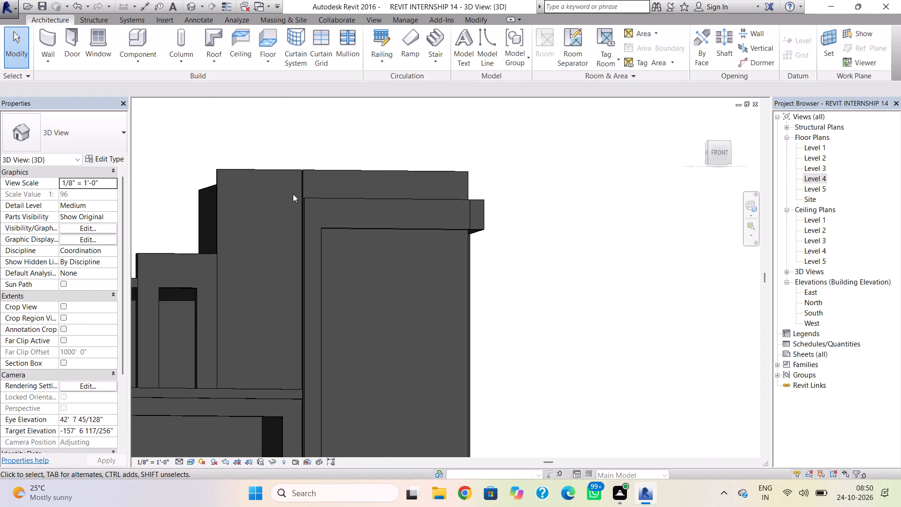
{"action": "right_click_drag", "start_coordinate": [288, 202], "coordinate": [435, 364], "text": "shift"}
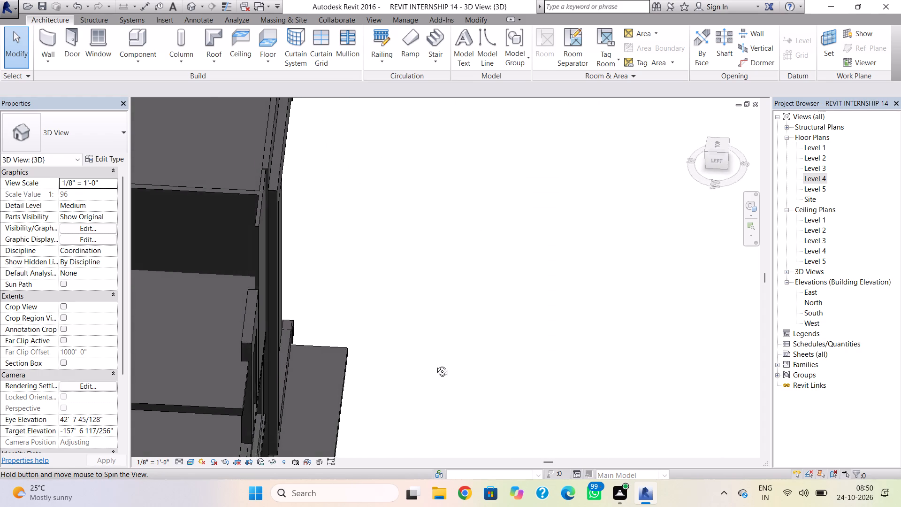
{"action": "right_click_drag", "start_coordinate": [435, 364], "coordinate": [261, 245], "text": "shift"}
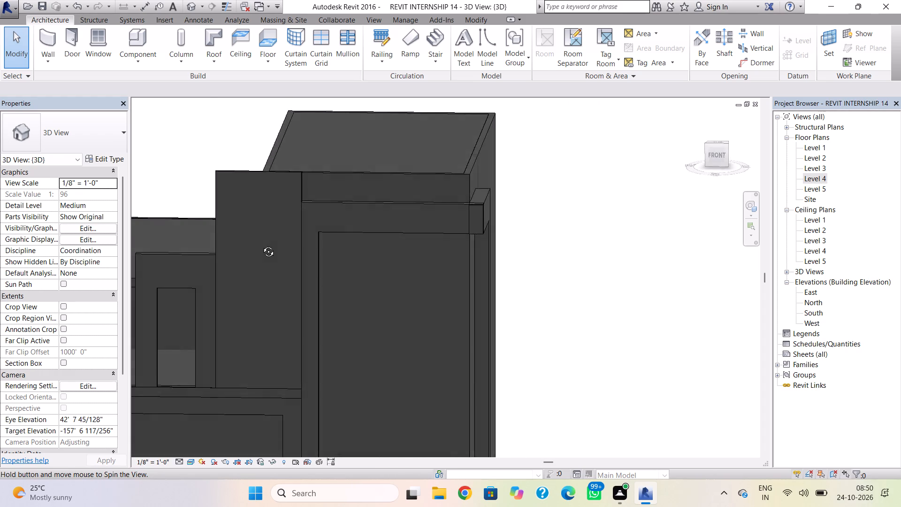
{"action": "right_click_drag", "start_coordinate": [261, 245], "coordinate": [264, 207], "text": "shift"}
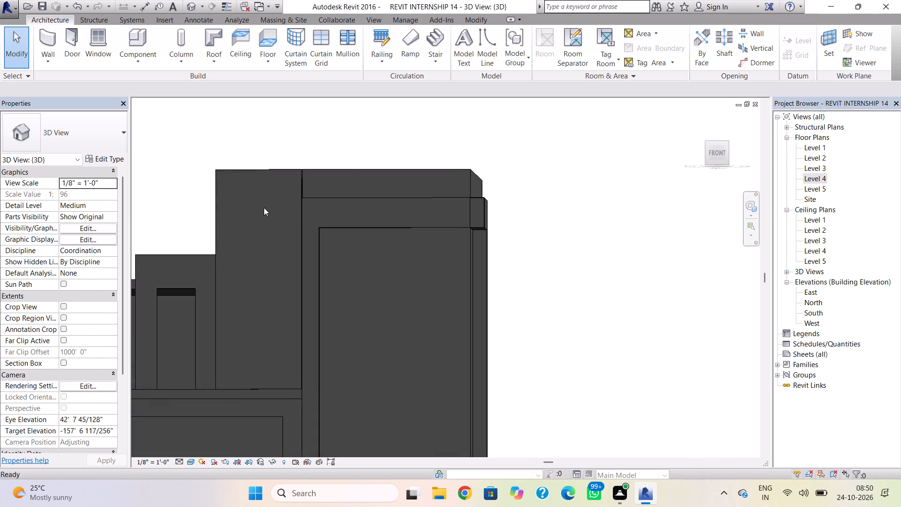
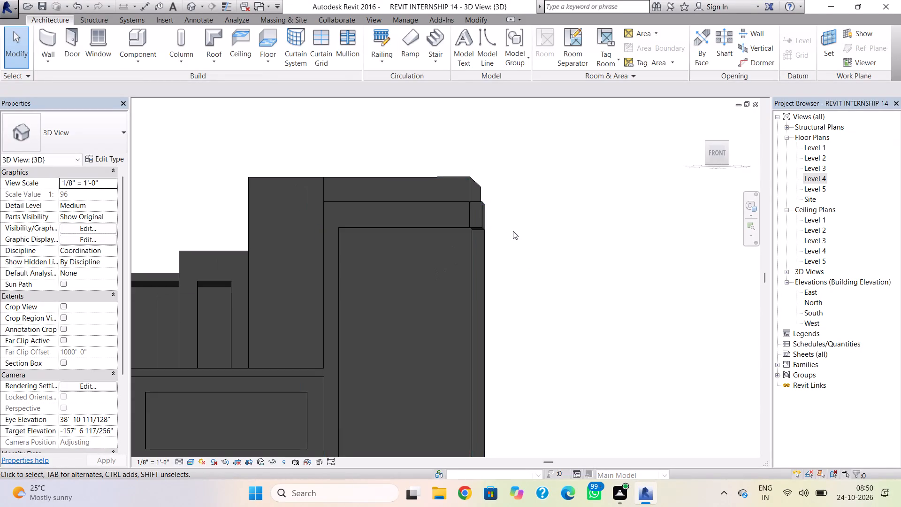
Examine the upper corner where the projecting frame wraps onto the side wall, and check the side wall's properties.
{"action": "scroll", "coordinate": [513, 230], "scroll_direction": "up", "scroll_amount": 7}
{"action": "right_click_drag", "start_coordinate": [510, 225], "coordinate": [458, 273], "text": "shift"}
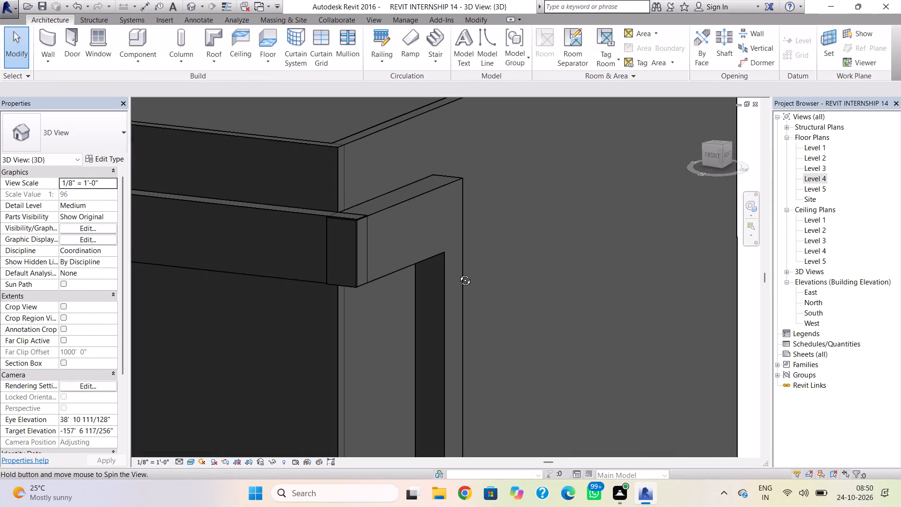
{"action": "right_click_drag", "start_coordinate": [458, 273], "coordinate": [475, 258], "text": "shift"}
{"action": "scroll", "coordinate": [474, 261], "scroll_direction": "down", "scroll_amount": 4}
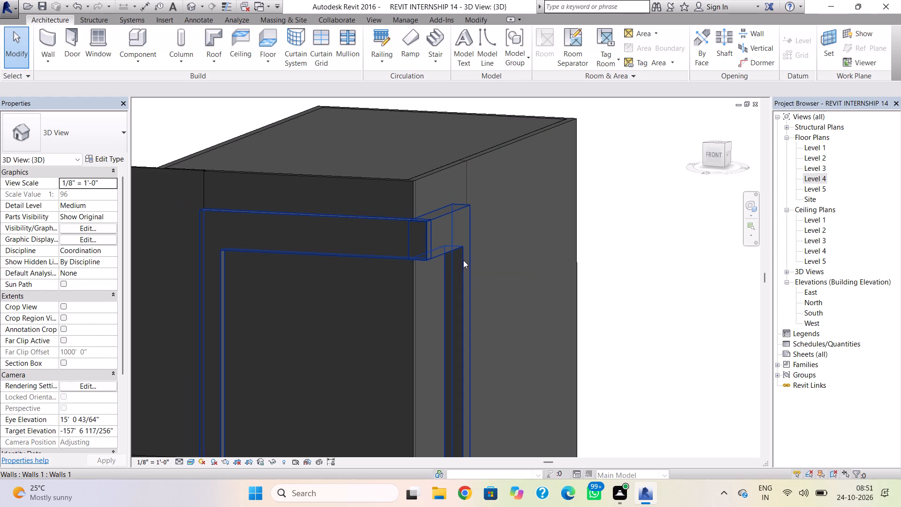
{"action": "right_click_drag", "start_coordinate": [510, 228], "coordinate": [422, 231], "text": "shift"}
{"action": "left_click", "coordinate": [405, 235]}
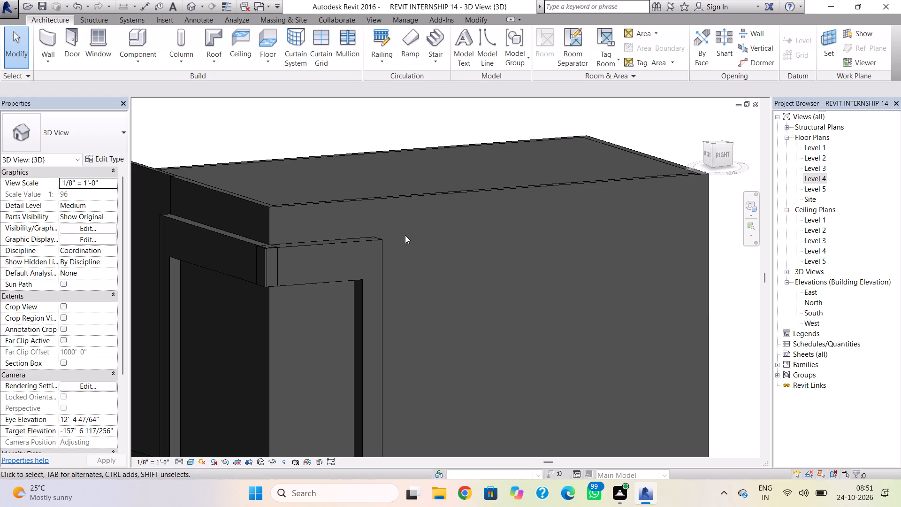
{"action": "left_click", "coordinate": [407, 235]}
{"action": "left_click", "coordinate": [408, 229]}
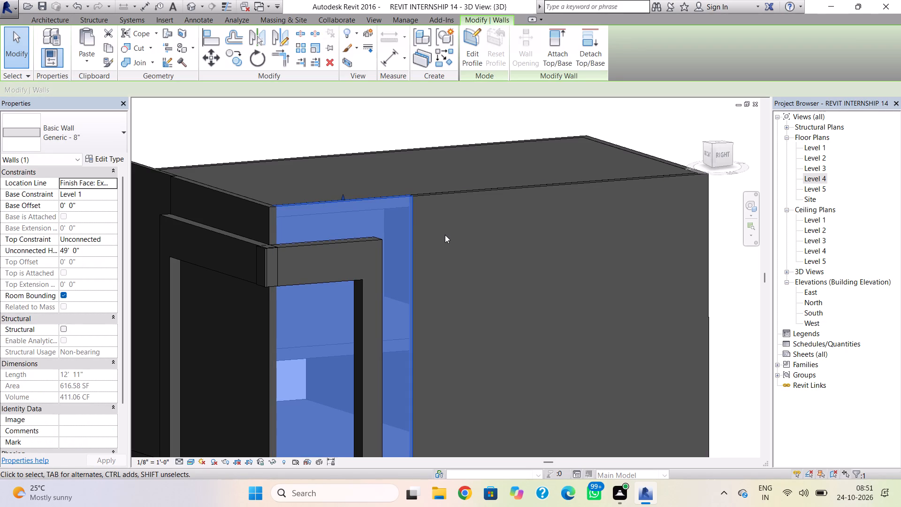
{"action": "scroll", "coordinate": [445, 235], "scroll_direction": "down", "scroll_amount": 1}
{"action": "key", "text": "Escape"}
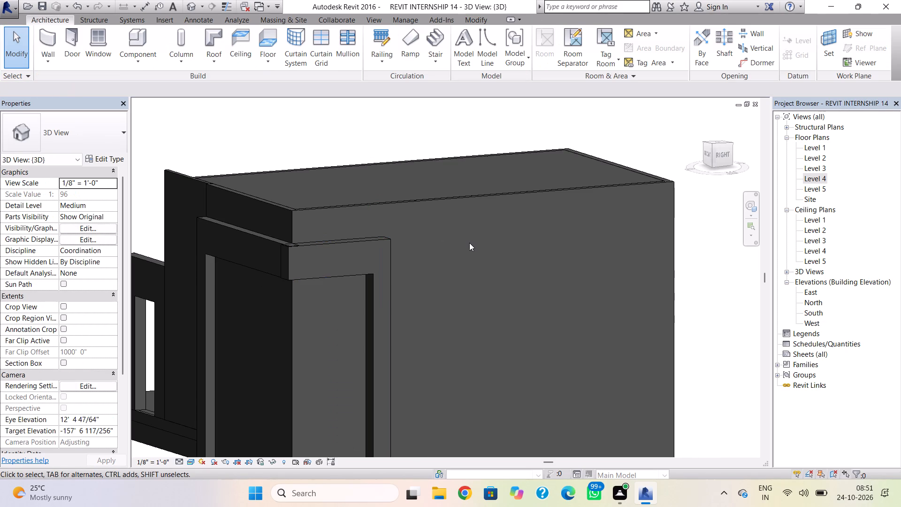
Examine the whole building in 3D from the front corner and squarely from the right side, including the projecting frame.
{"action": "scroll", "coordinate": [469, 244], "scroll_direction": "down", "scroll_amount": 1}
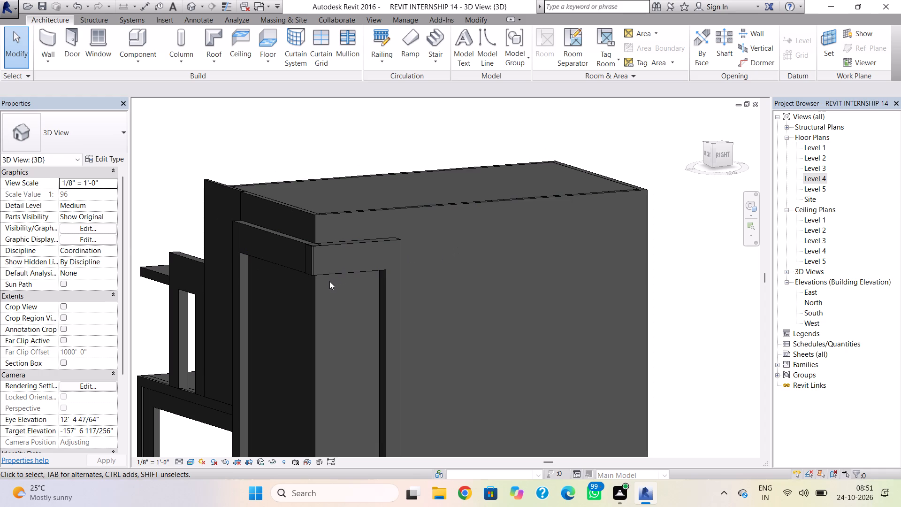
{"action": "right_click_drag", "start_coordinate": [329, 281], "coordinate": [404, 274], "text": "shift"}
{"action": "scroll", "coordinate": [401, 276], "scroll_direction": "down", "scroll_amount": 3}
{"action": "middle_click_drag", "start_coordinate": [409, 278], "coordinate": [442, 280]}
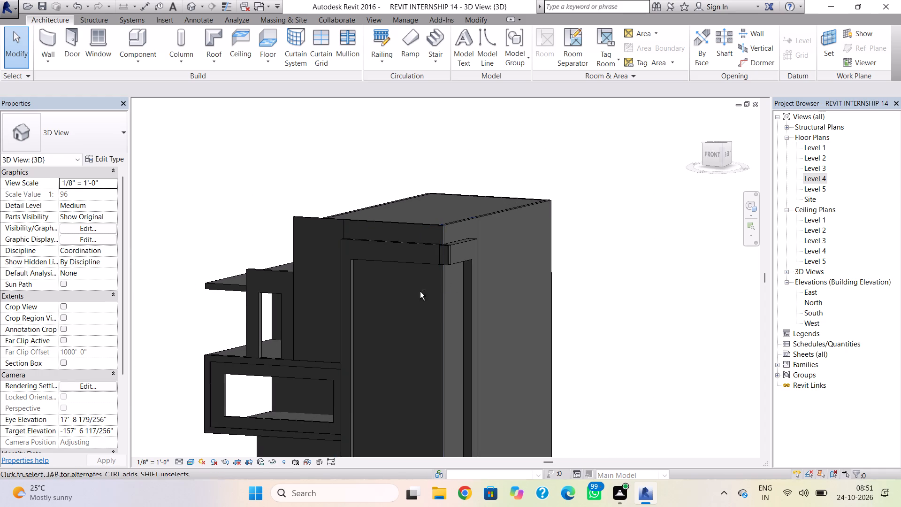
{"action": "right_click_drag", "start_coordinate": [413, 293], "coordinate": [435, 286], "text": "shift"}
{"action": "right_click", "coordinate": [435, 286], "text": "shift"}
{"action": "right_click", "coordinate": [435, 286], "text": "shift"}
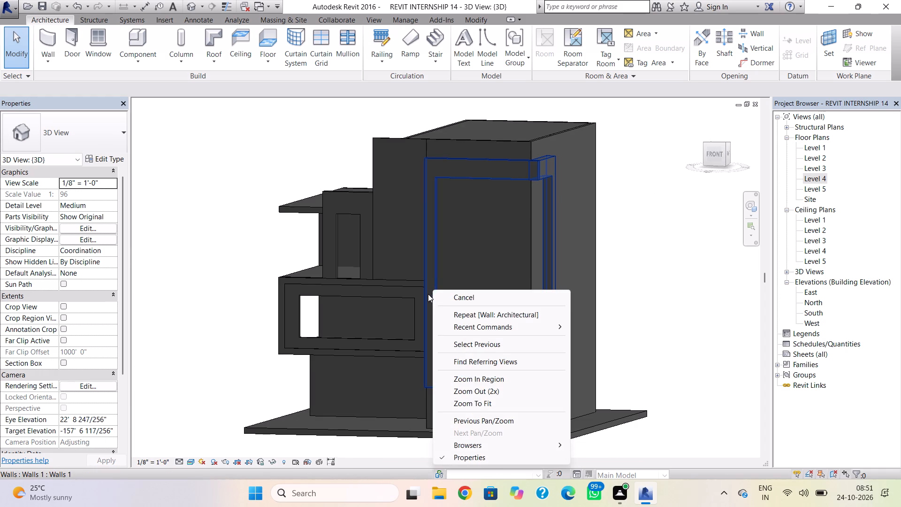
{"action": "key", "text": "Escape"}
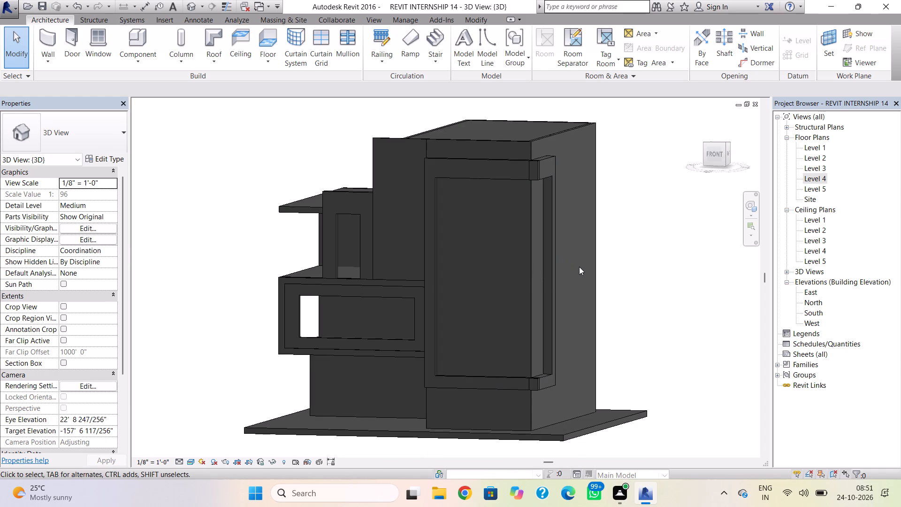
{"action": "double_click", "coordinate": [730, 156]}
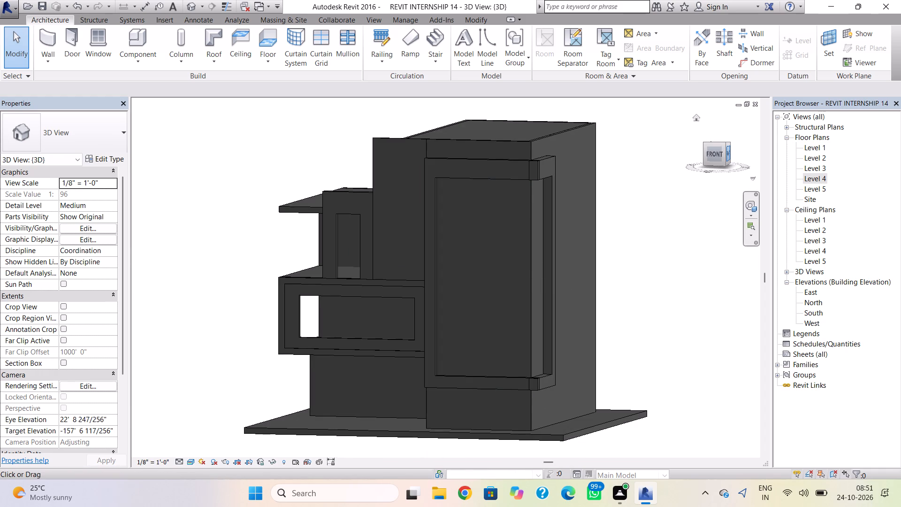
{"action": "scroll", "coordinate": [530, 265], "scroll_direction": "up", "scroll_amount": 4}
{"action": "middle_click_drag", "start_coordinate": [408, 296], "coordinate": [439, 243]}
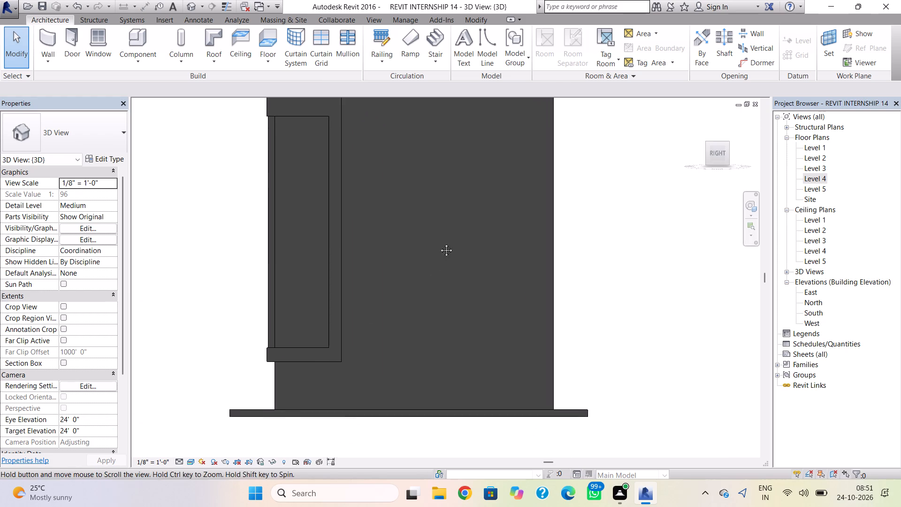
{"action": "middle_click_drag", "start_coordinate": [439, 243], "coordinate": [443, 238]}
{"action": "scroll", "coordinate": [401, 264], "scroll_direction": "down", "scroll_amount": 1}
{"action": "middle_click_drag", "start_coordinate": [401, 265], "coordinate": [398, 297]}
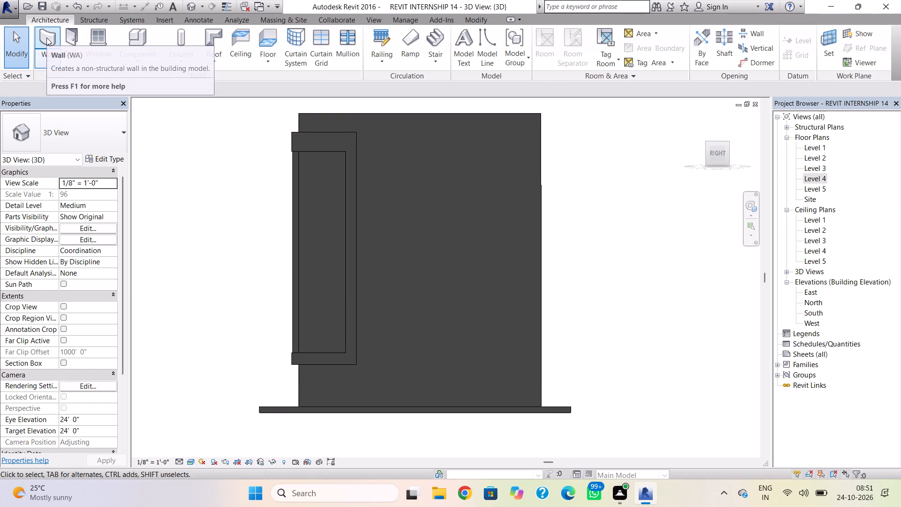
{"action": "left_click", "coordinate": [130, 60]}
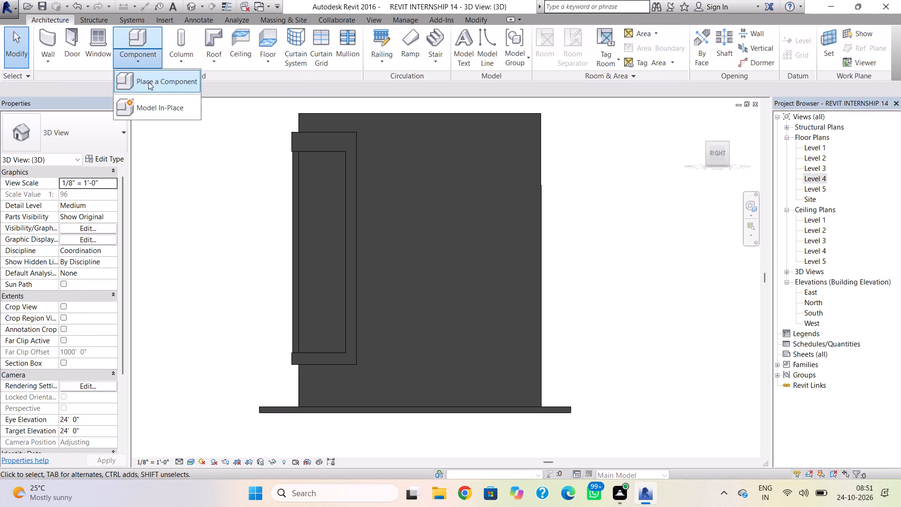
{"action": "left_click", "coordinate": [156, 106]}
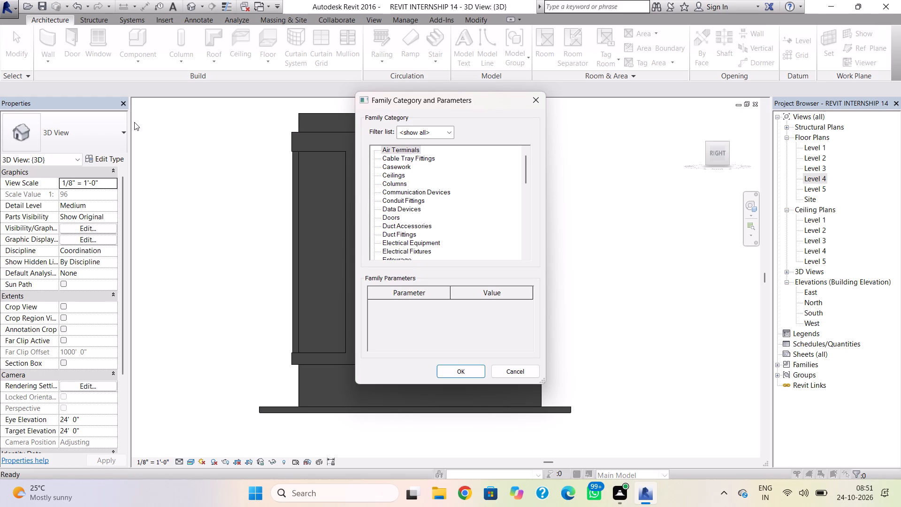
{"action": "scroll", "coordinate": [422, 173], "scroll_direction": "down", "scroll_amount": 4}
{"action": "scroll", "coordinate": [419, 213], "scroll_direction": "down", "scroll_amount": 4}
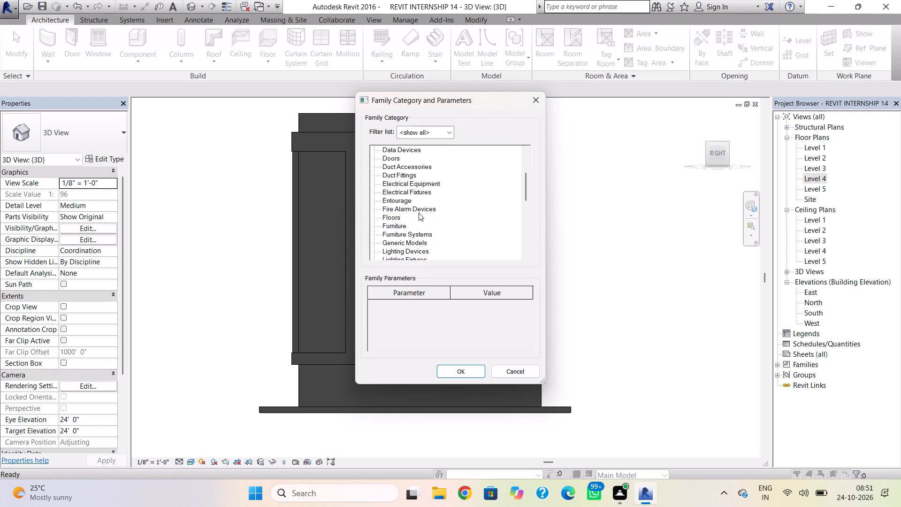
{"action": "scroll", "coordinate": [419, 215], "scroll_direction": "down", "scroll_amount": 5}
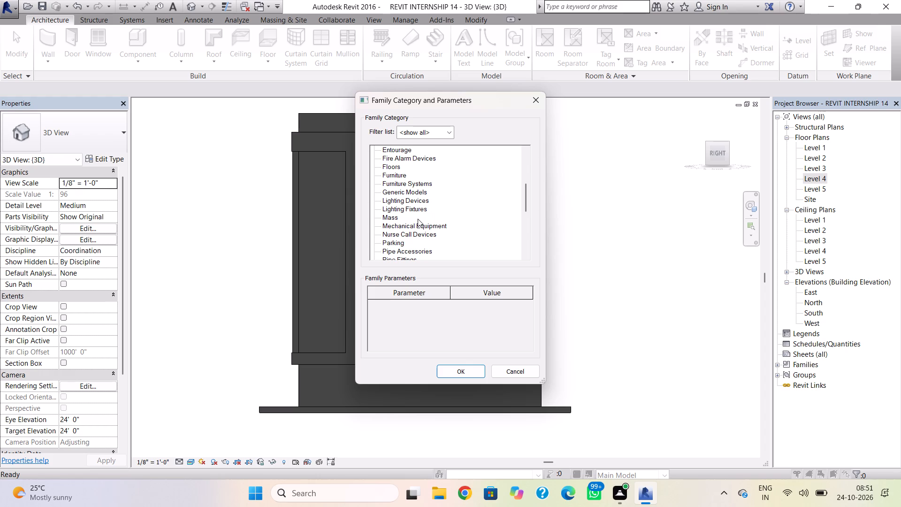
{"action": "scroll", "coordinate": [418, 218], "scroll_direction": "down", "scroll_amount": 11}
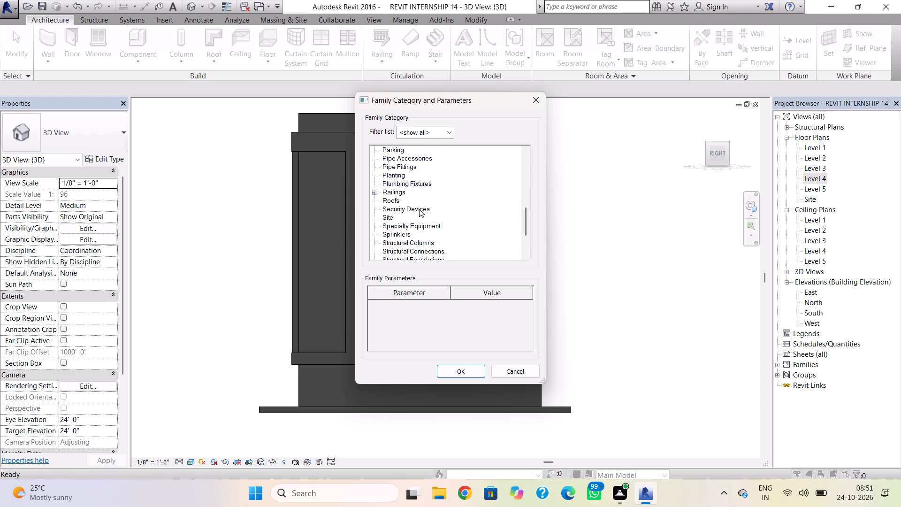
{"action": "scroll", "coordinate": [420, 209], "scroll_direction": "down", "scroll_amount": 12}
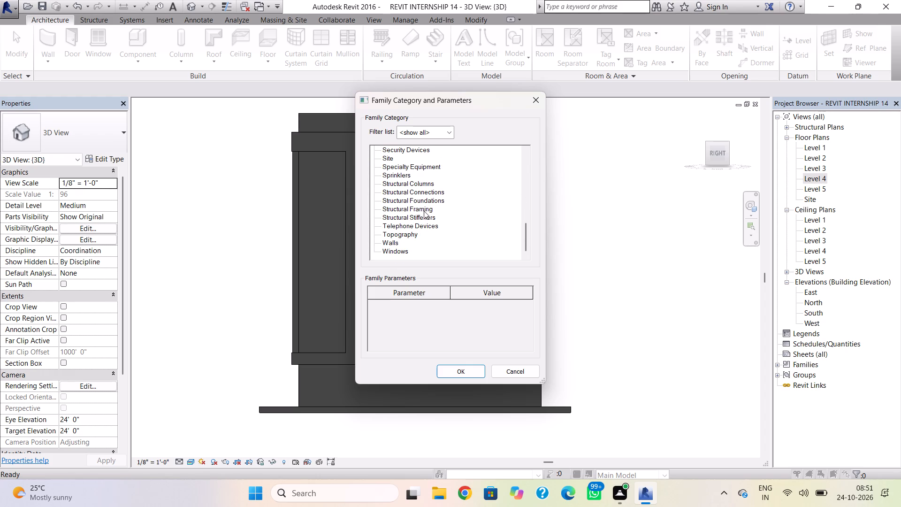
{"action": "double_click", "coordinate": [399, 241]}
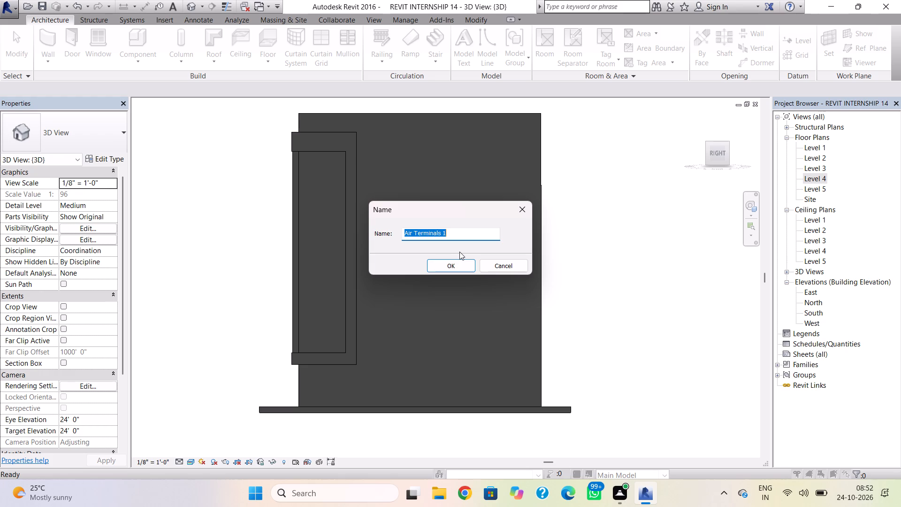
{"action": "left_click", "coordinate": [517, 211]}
Create an in-place model in the Walls family category, keeping the default name.
{"action": "left_click", "coordinate": [143, 54]}
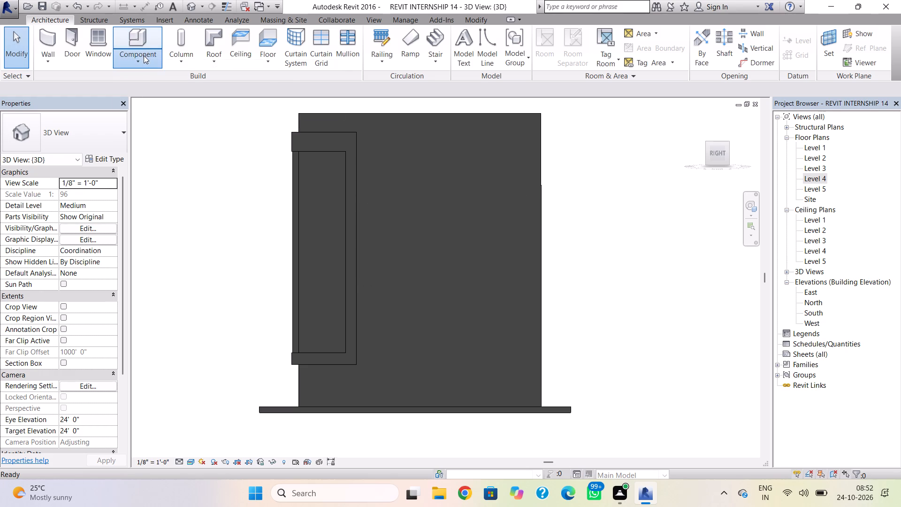
{"action": "left_click", "coordinate": [180, 115]}
{"action": "scroll", "coordinate": [432, 223], "scroll_direction": "down", "scroll_amount": 11}
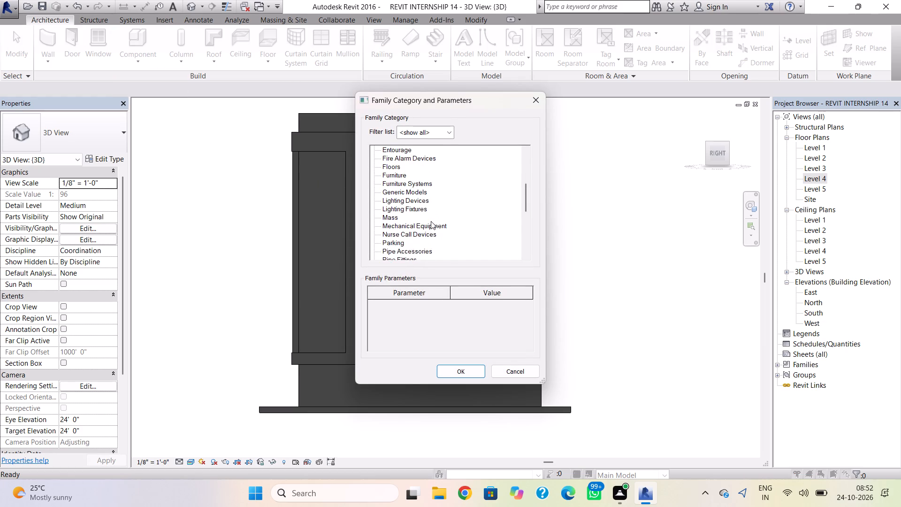
{"action": "scroll", "coordinate": [431, 221], "scroll_direction": "down", "scroll_amount": 14}
{"action": "scroll", "coordinate": [431, 239], "scroll_direction": "up", "scroll_amount": 1}
{"action": "scroll", "coordinate": [429, 242], "scroll_direction": "down", "scroll_amount": 13}
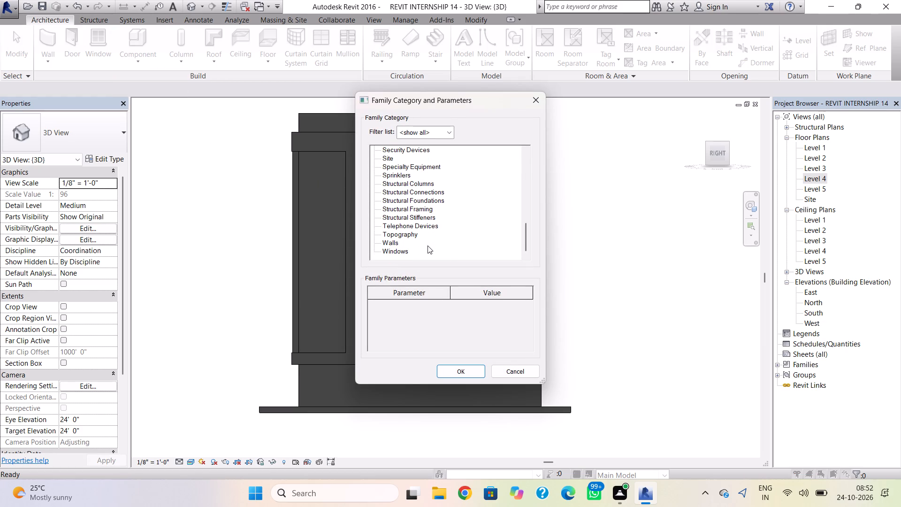
{"action": "scroll", "coordinate": [428, 246], "scroll_direction": "down", "scroll_amount": 5}
{"action": "left_click_drag", "start_coordinate": [389, 238], "coordinate": [388, 244]}
{"action": "left_click", "coordinate": [388, 244]}
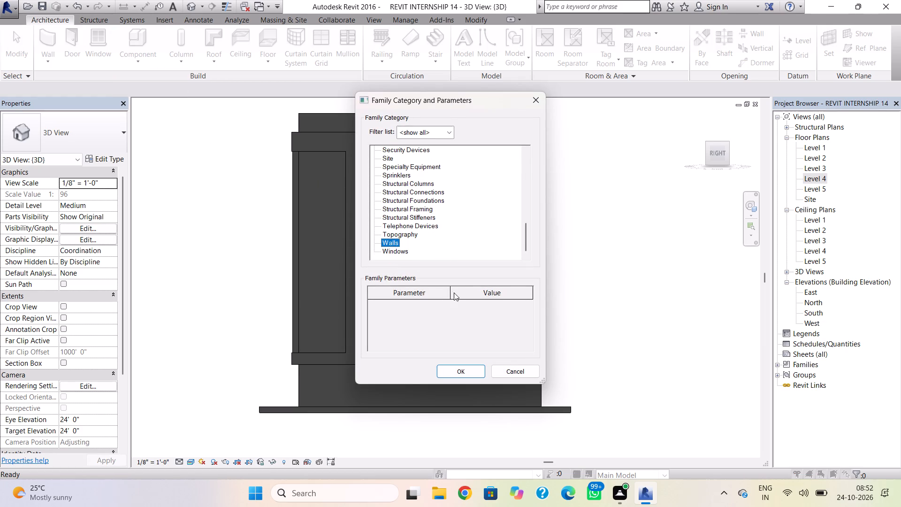
{"action": "left_click", "coordinate": [456, 368]}
{"action": "left_click", "coordinate": [455, 267]}
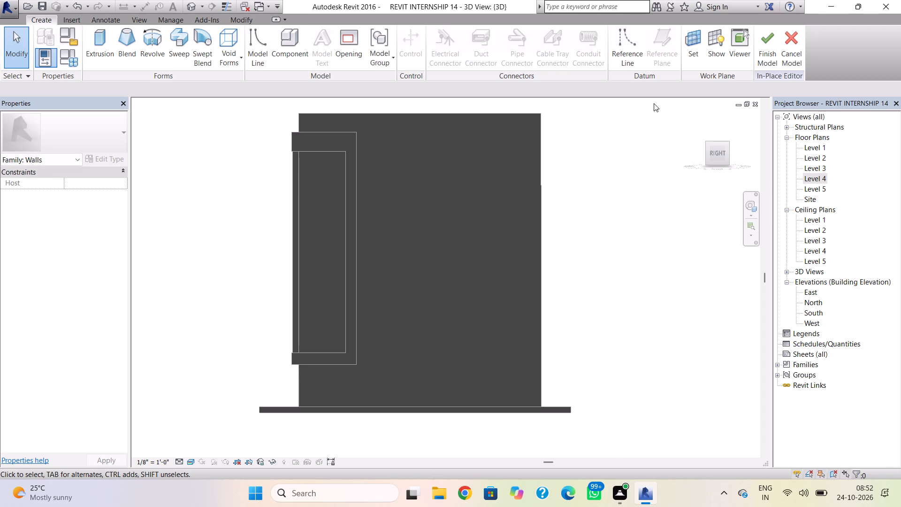
Set the work plane by picking the outer face of the 8" wall on the building's right side.
{"action": "left_click", "coordinate": [694, 42]}
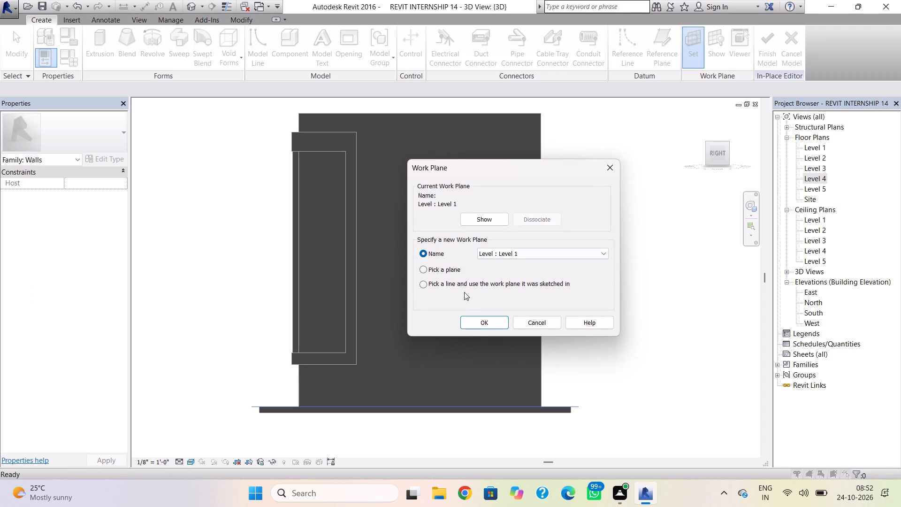
{"action": "left_click", "coordinate": [423, 269]}
{"action": "left_click", "coordinate": [472, 323]}
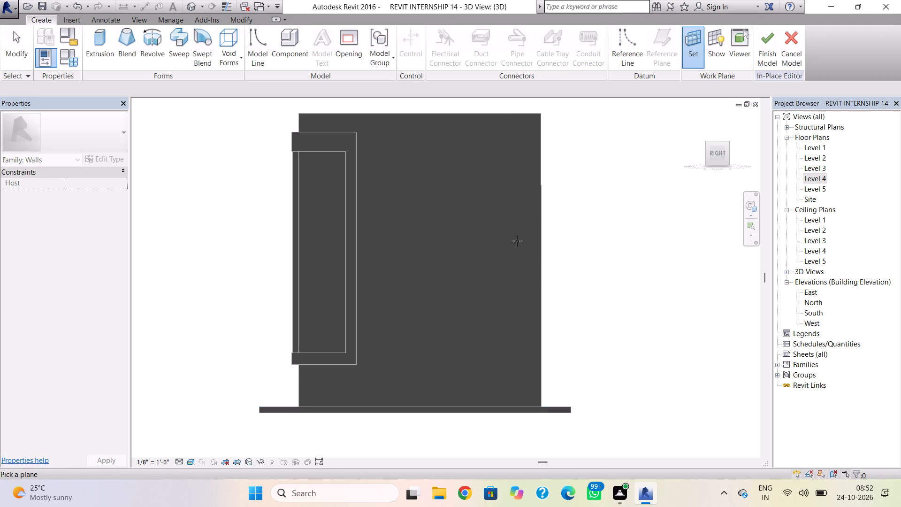
{"action": "right_click_drag", "start_coordinate": [521, 256], "coordinate": [493, 306], "text": "shift"}
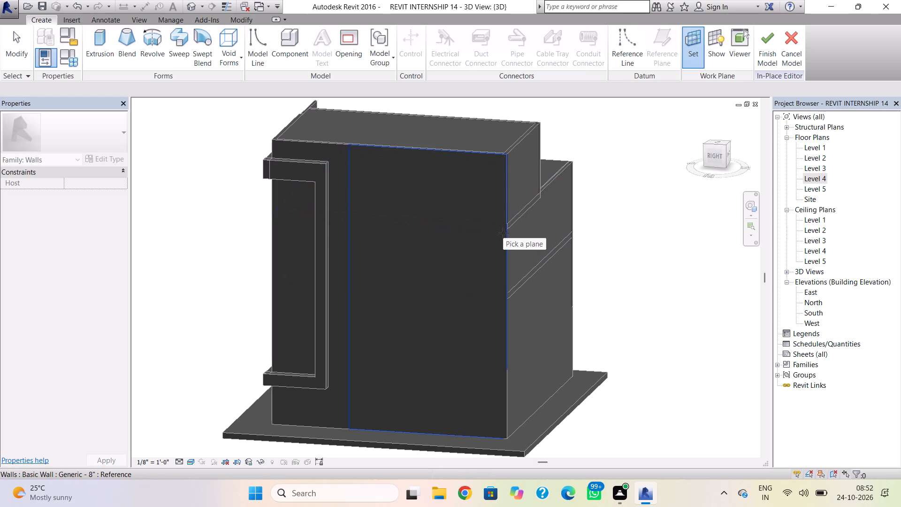
{"action": "left_click", "coordinate": [503, 233]}
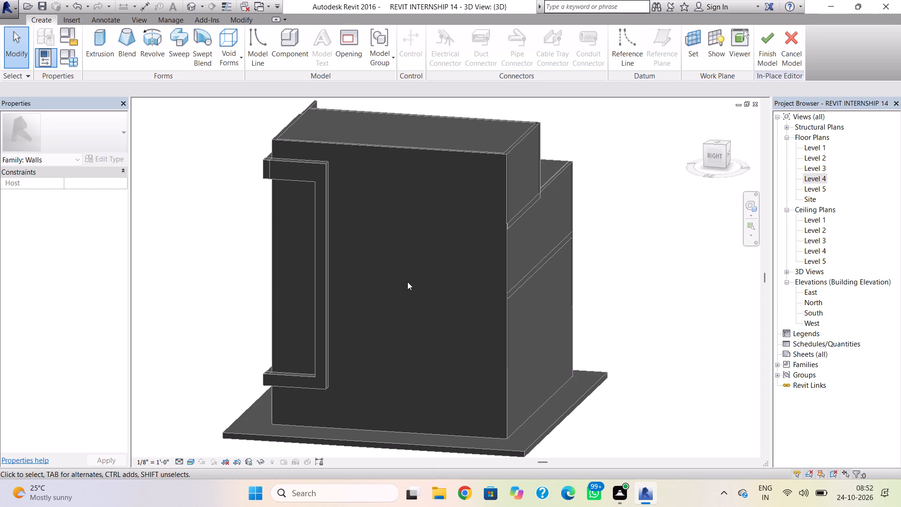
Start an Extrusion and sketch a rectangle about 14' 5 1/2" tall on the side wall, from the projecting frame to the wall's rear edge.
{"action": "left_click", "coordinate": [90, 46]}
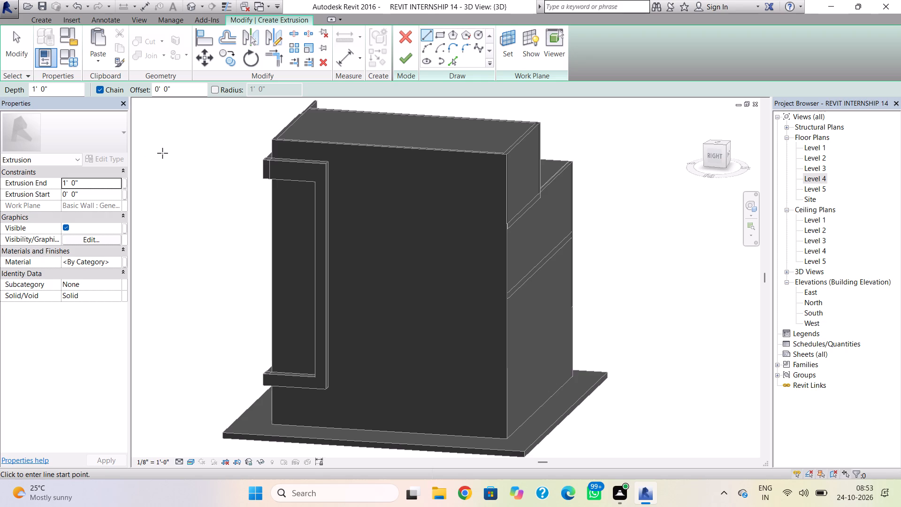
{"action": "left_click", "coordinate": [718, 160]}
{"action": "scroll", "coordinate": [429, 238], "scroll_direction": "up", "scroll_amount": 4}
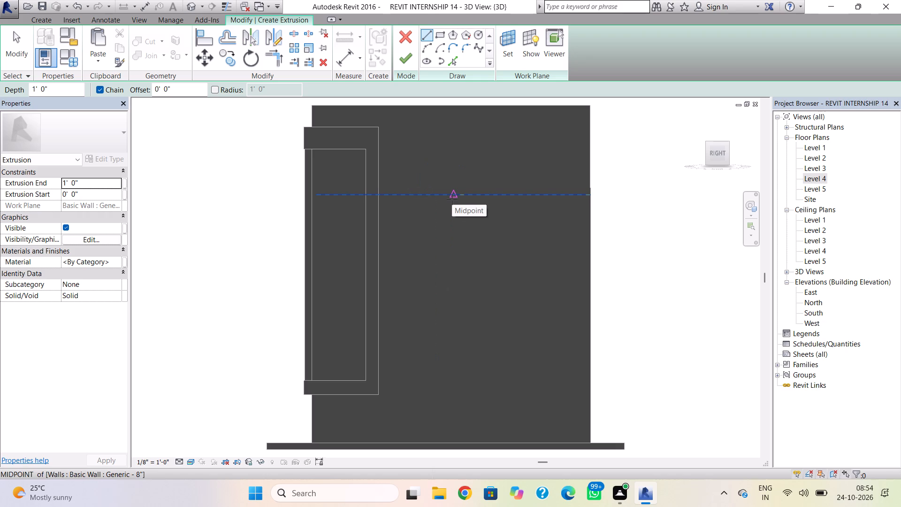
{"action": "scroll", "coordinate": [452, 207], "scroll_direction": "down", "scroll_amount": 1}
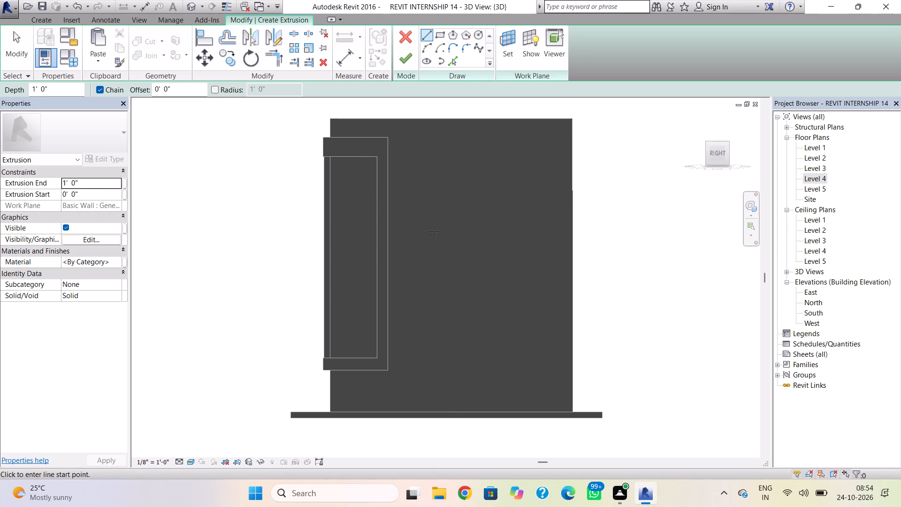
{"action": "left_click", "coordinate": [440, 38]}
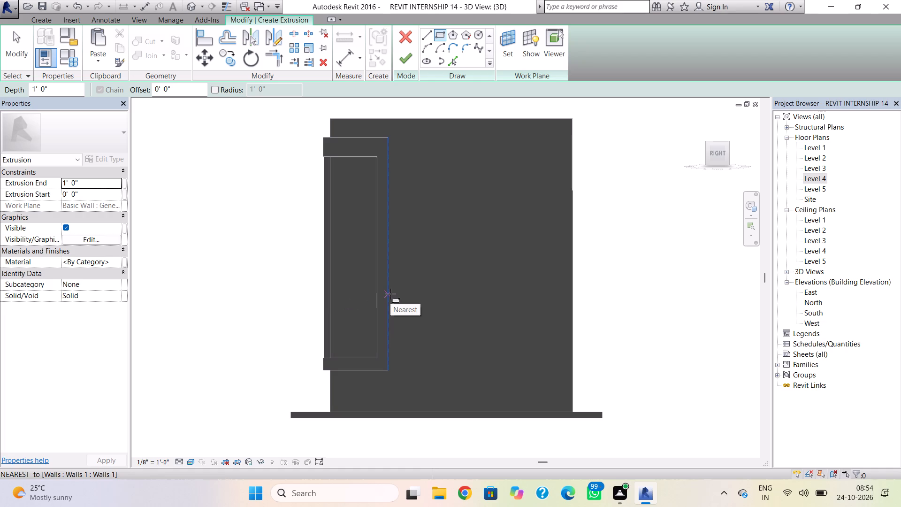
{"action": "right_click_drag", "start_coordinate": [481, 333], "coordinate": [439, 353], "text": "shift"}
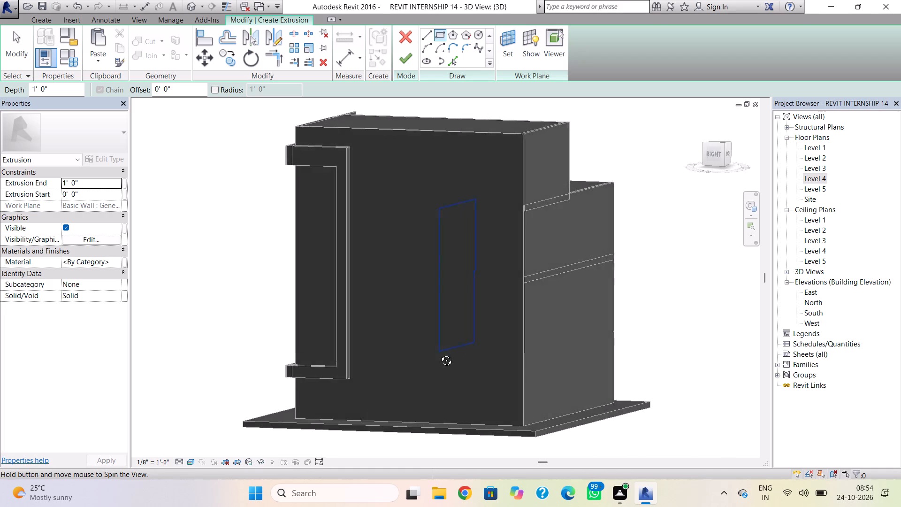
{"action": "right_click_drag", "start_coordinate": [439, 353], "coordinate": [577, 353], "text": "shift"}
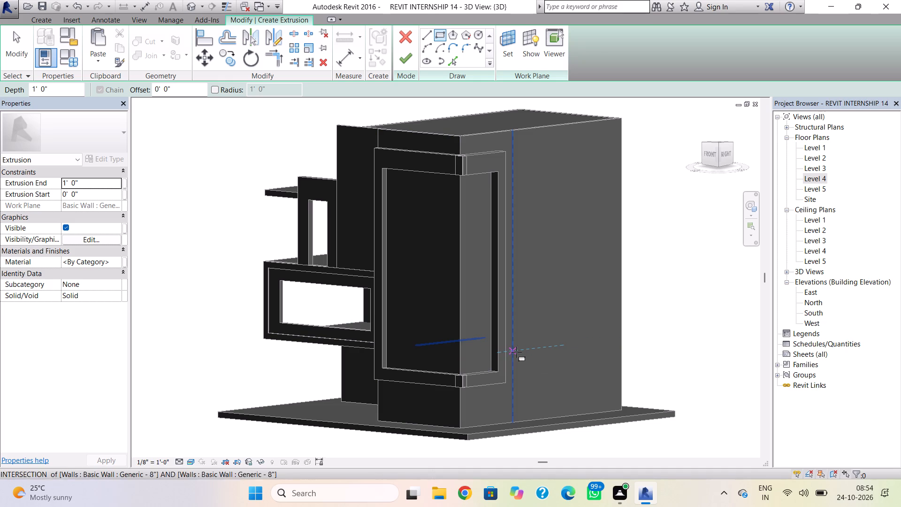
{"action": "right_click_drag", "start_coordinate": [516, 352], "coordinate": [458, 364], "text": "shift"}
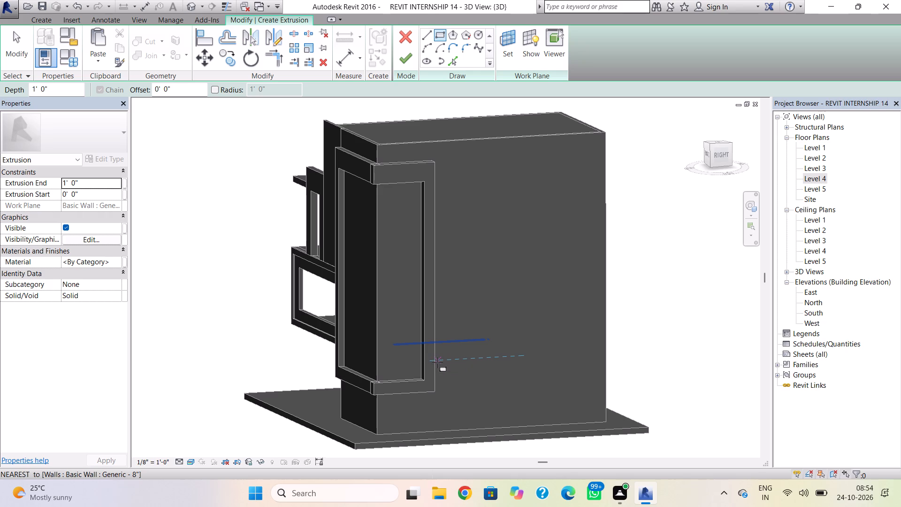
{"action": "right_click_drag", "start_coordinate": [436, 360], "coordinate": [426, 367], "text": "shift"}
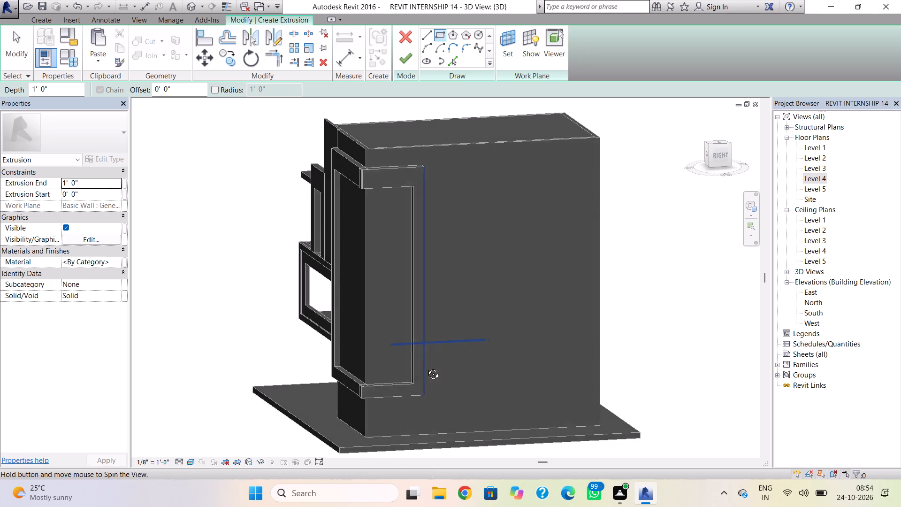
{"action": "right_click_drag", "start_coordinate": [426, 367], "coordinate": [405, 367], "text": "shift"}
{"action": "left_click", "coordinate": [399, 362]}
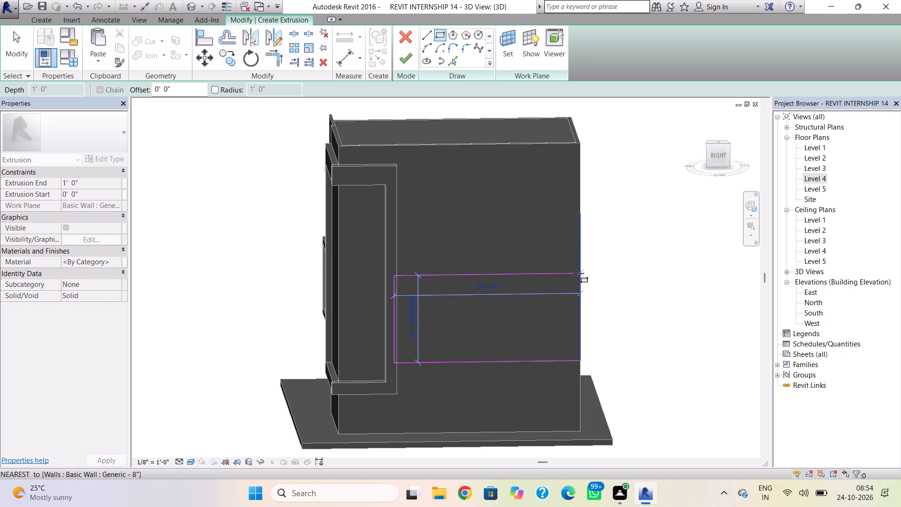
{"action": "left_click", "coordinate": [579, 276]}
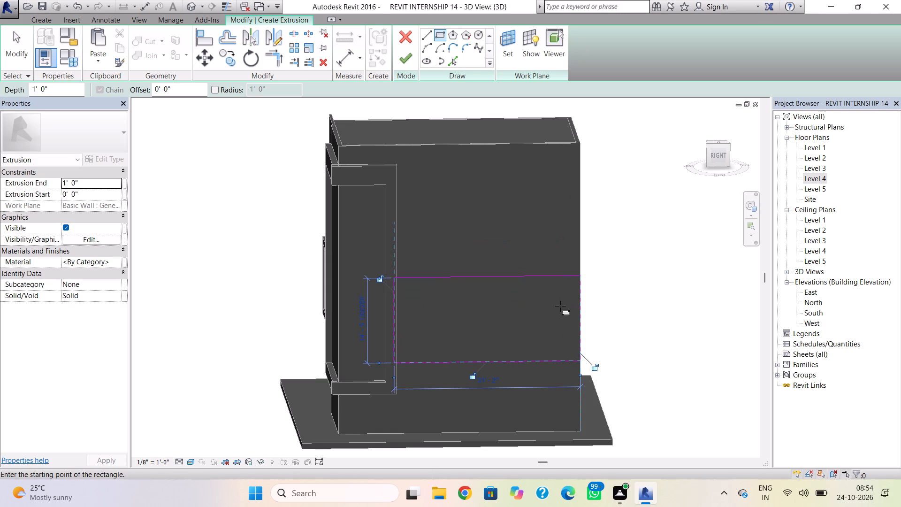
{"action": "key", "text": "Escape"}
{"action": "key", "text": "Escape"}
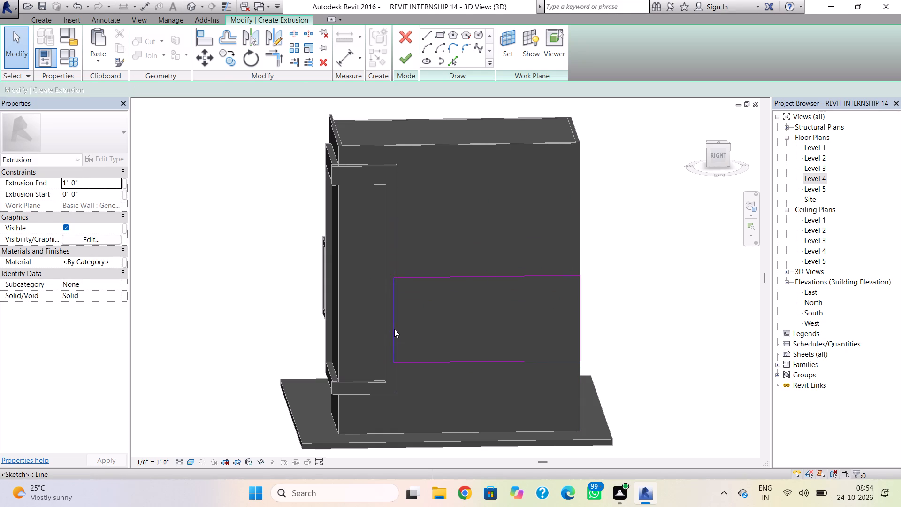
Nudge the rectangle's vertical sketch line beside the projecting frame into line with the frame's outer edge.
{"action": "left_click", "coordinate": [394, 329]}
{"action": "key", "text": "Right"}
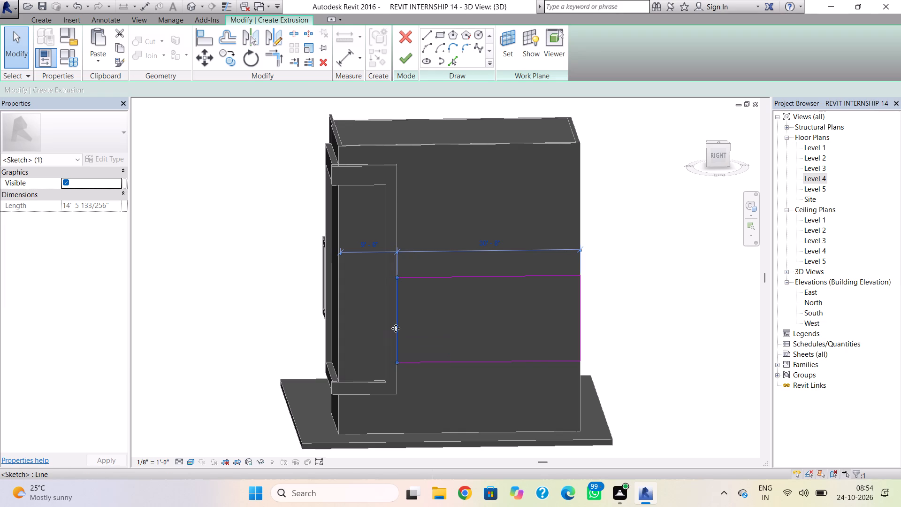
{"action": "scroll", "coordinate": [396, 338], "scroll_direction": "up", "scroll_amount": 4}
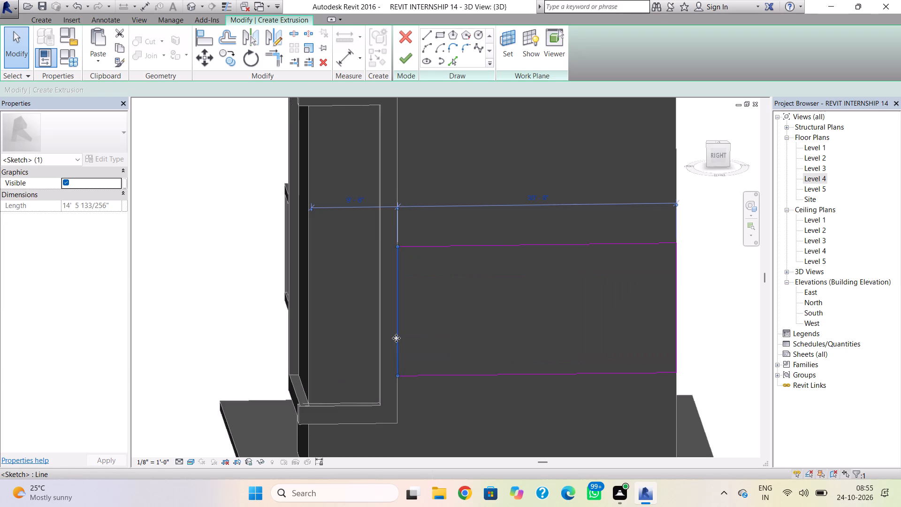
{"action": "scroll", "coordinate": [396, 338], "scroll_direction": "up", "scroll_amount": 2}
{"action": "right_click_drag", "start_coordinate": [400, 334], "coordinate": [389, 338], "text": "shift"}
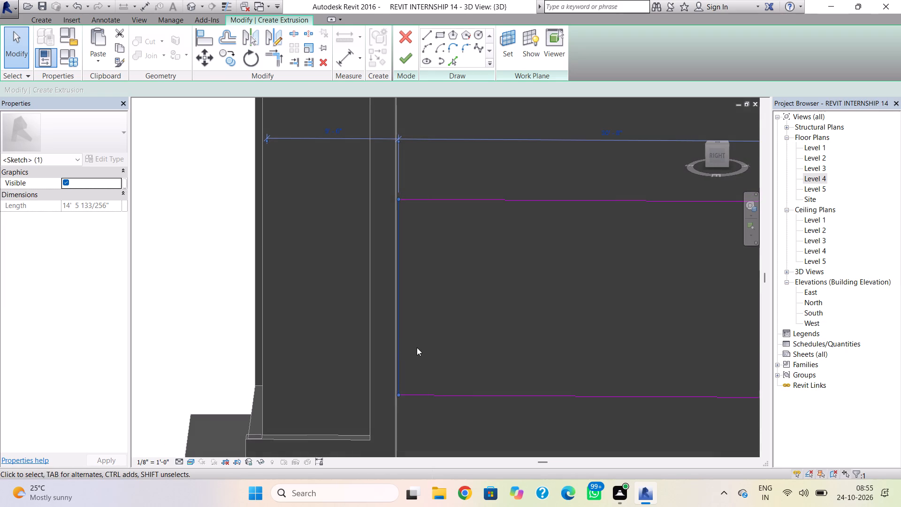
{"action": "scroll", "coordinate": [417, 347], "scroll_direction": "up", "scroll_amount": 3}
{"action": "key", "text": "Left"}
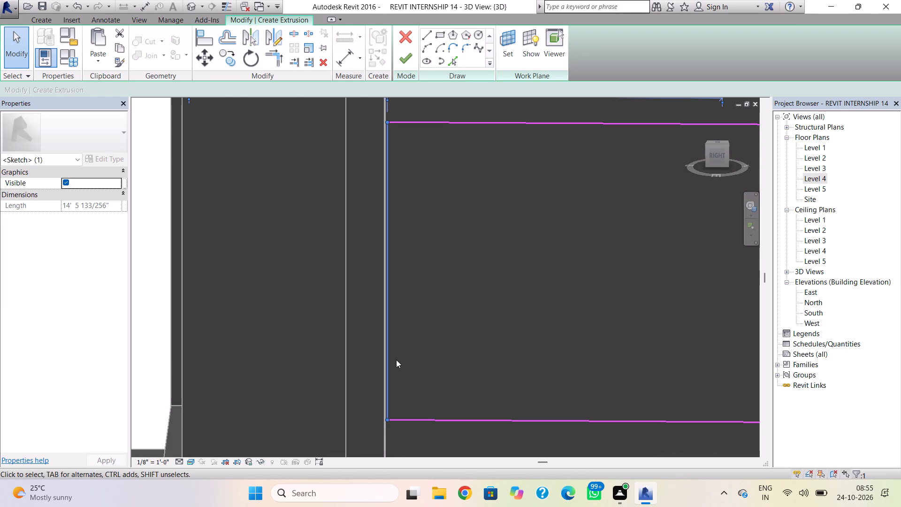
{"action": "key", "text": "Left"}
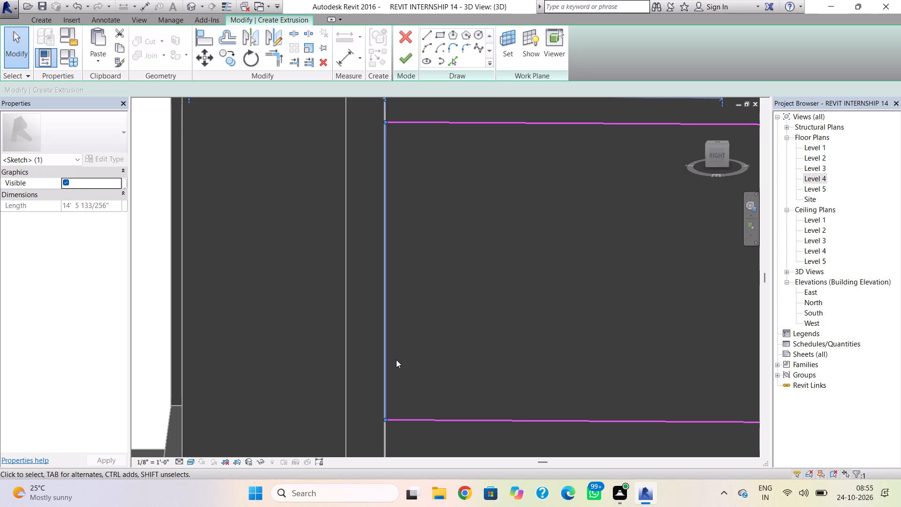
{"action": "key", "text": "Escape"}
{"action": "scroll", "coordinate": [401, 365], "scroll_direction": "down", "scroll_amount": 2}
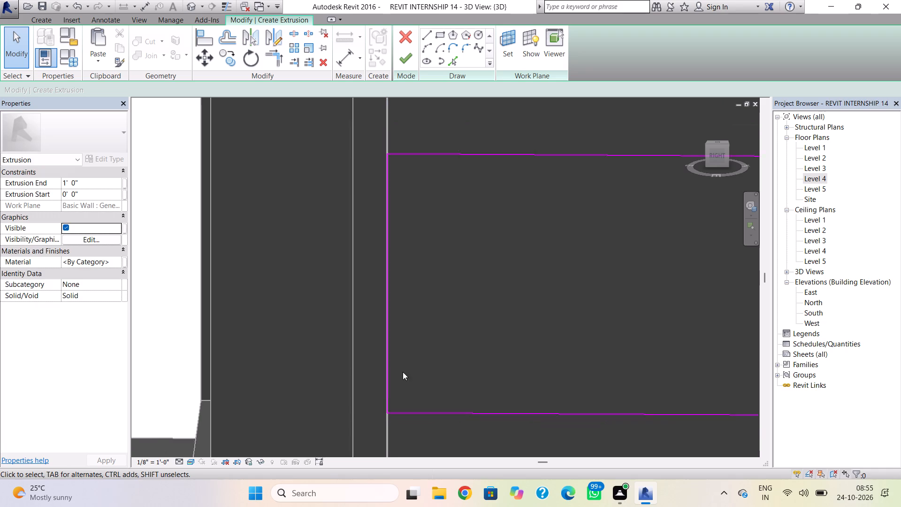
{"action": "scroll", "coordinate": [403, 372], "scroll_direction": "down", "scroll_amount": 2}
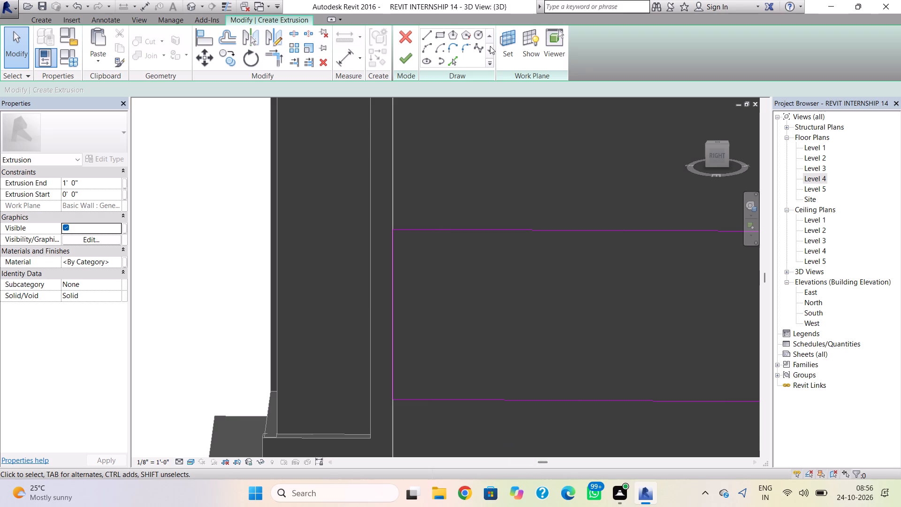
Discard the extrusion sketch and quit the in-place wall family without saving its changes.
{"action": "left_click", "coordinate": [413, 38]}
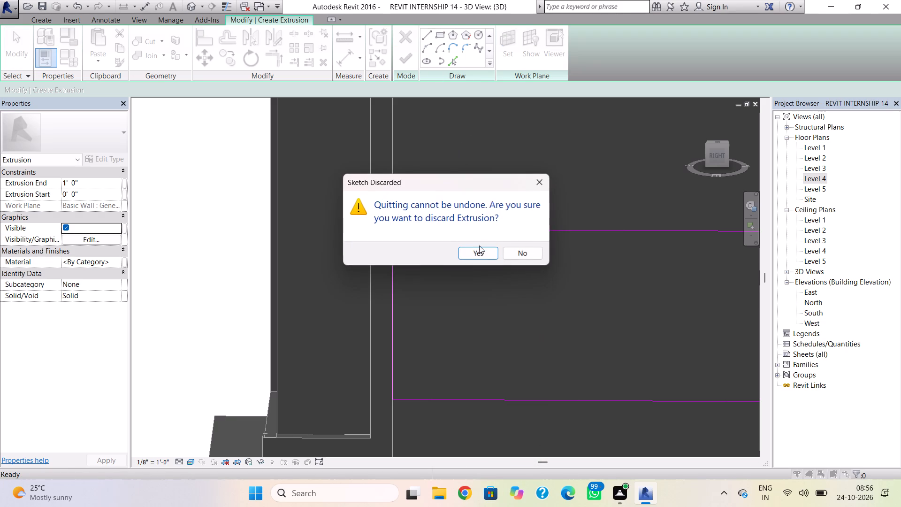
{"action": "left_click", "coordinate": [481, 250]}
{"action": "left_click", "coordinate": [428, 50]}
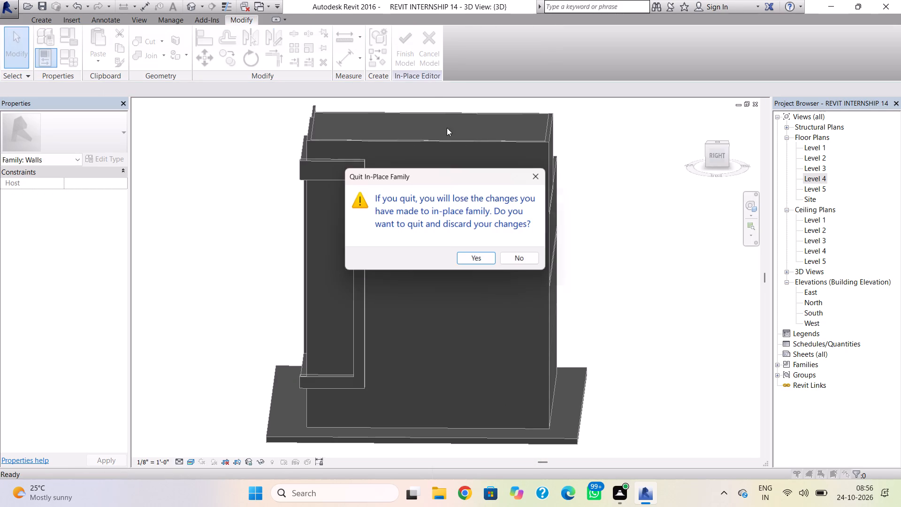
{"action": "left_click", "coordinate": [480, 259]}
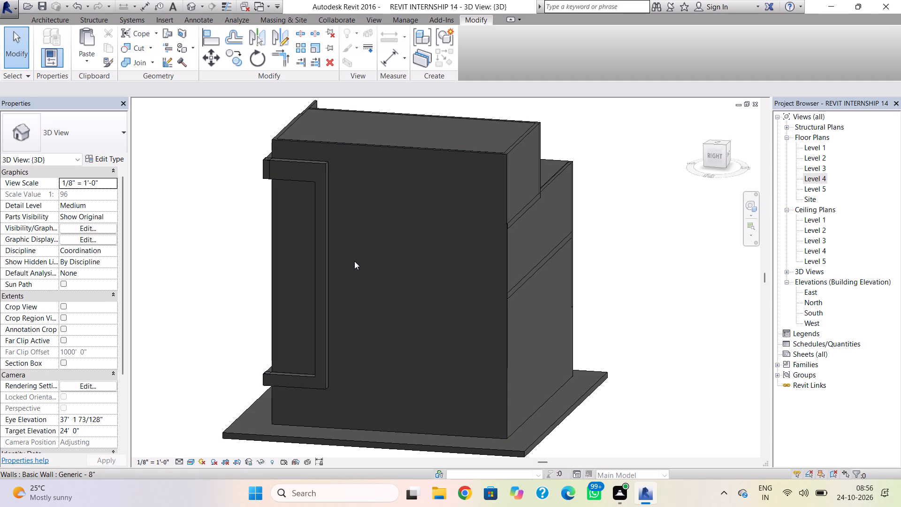
Start placing a window and load the Casement 3x3 with Trim family from the US Imperial library's Windows folder.
{"action": "right_click_drag", "start_coordinate": [354, 261], "coordinate": [500, 271], "text": "shift"}
{"action": "scroll", "coordinate": [429, 277], "scroll_direction": "down", "scroll_amount": 3}
{"action": "middle_click_drag", "start_coordinate": [429, 277], "coordinate": [440, 269]}
{"action": "scroll", "coordinate": [439, 269], "scroll_direction": "up", "scroll_amount": 1}
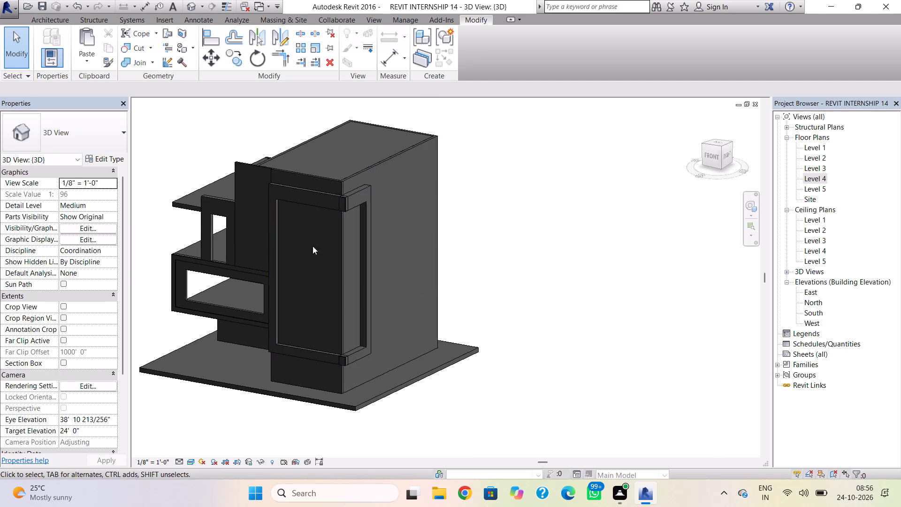
{"action": "left_click", "coordinate": [47, 20]}
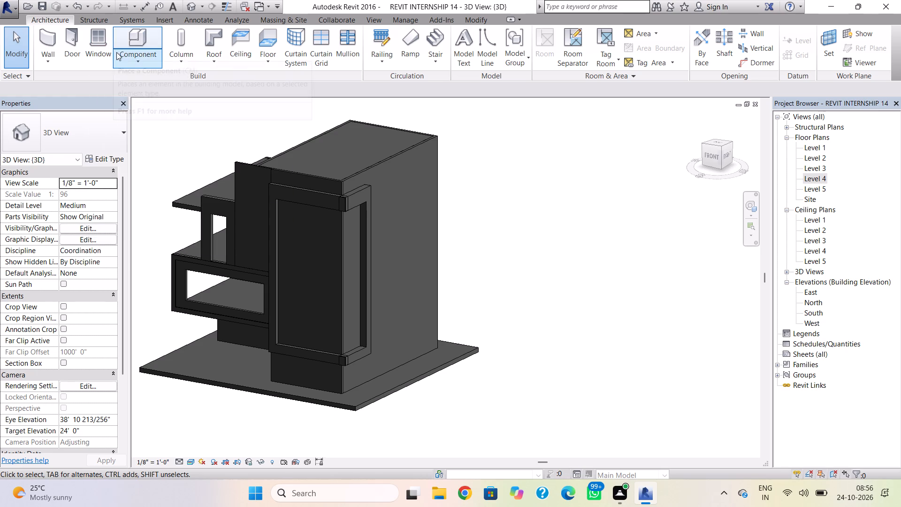
{"action": "left_click", "coordinate": [97, 45]}
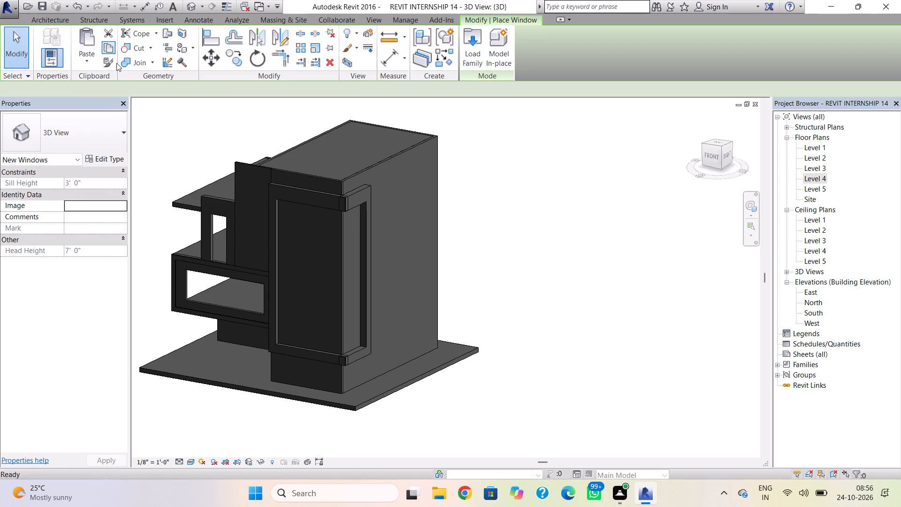
{"action": "left_click", "coordinate": [478, 36]}
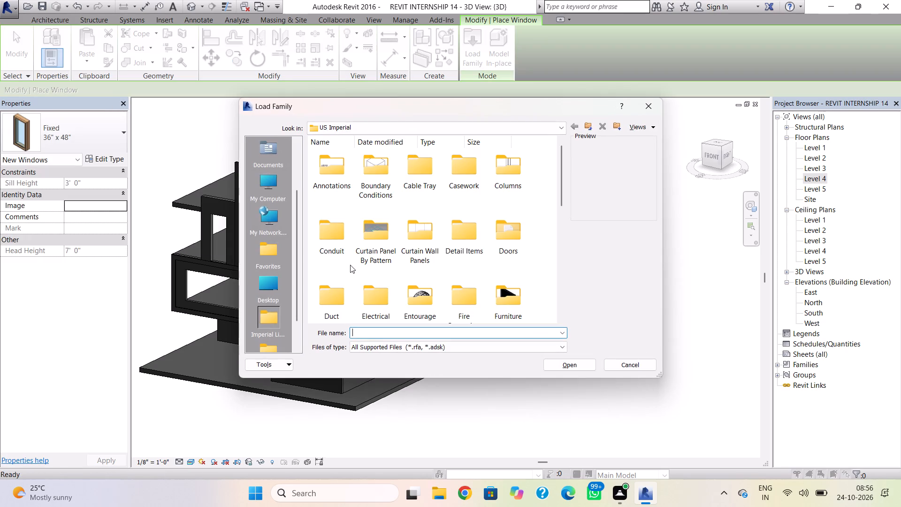
{"action": "scroll", "coordinate": [477, 245], "scroll_direction": "down", "scroll_amount": 5}
{"action": "double_click", "coordinate": [425, 292]}
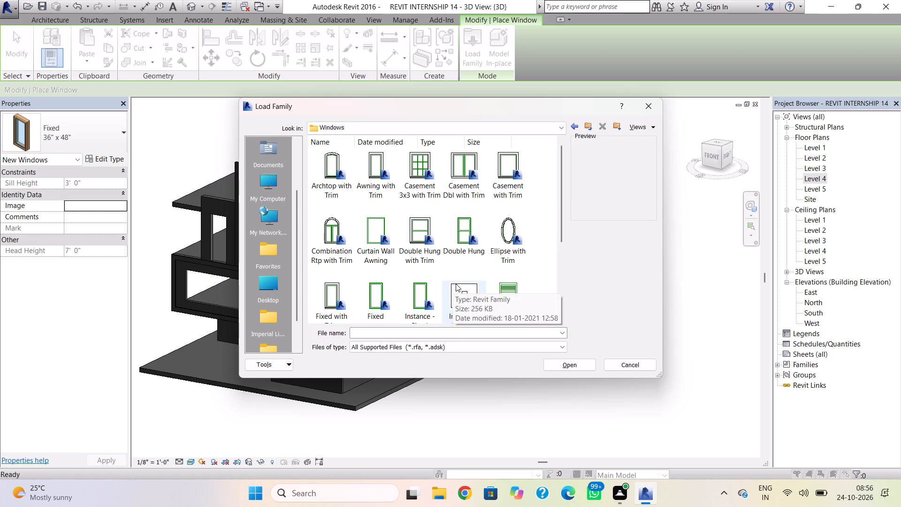
{"action": "left_click", "coordinate": [425, 177]}
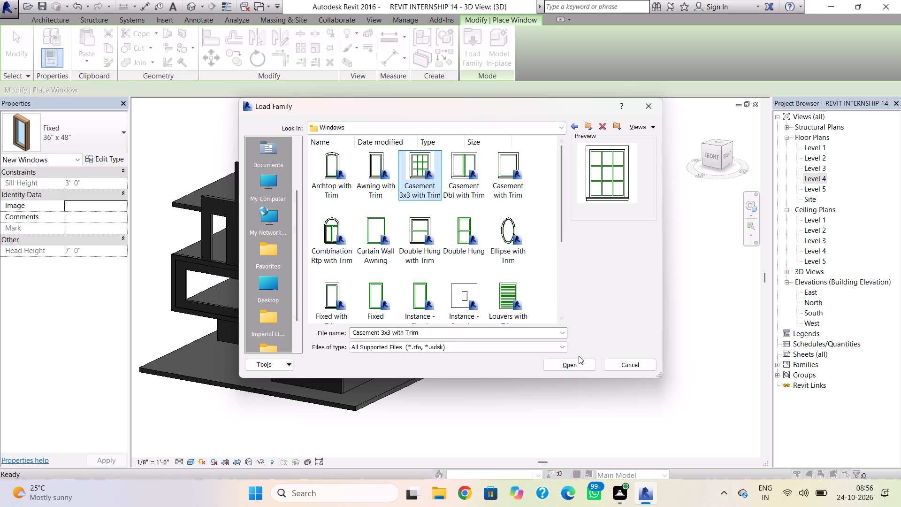
{"action": "left_click", "coordinate": [577, 361]}
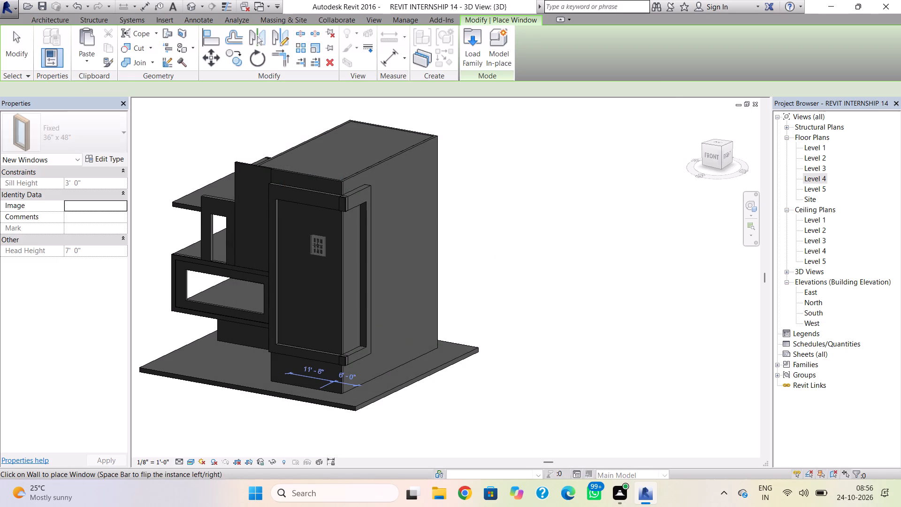
Set the Height of the Casement 3x3 with Trim 36" x 48" window type to 10'.
{"action": "scroll", "coordinate": [313, 246], "scroll_direction": "up", "scroll_amount": 2}
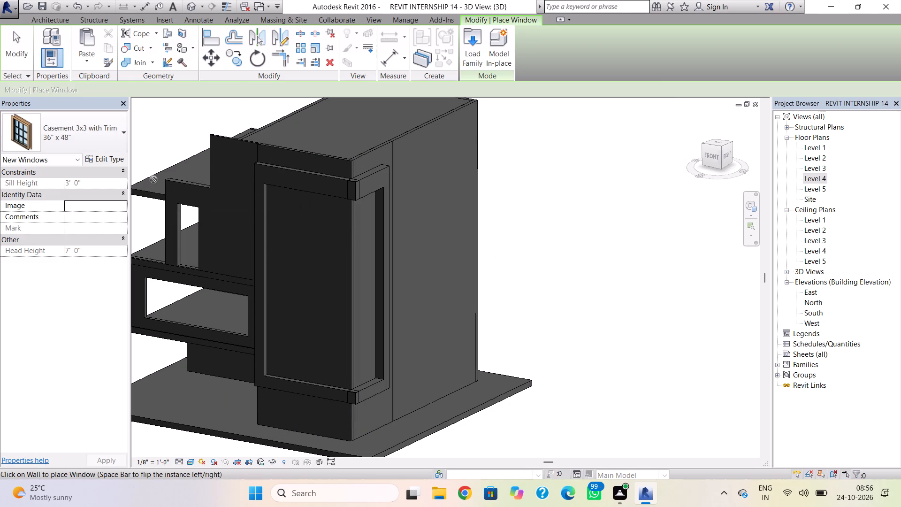
{"action": "left_click", "coordinate": [110, 159]}
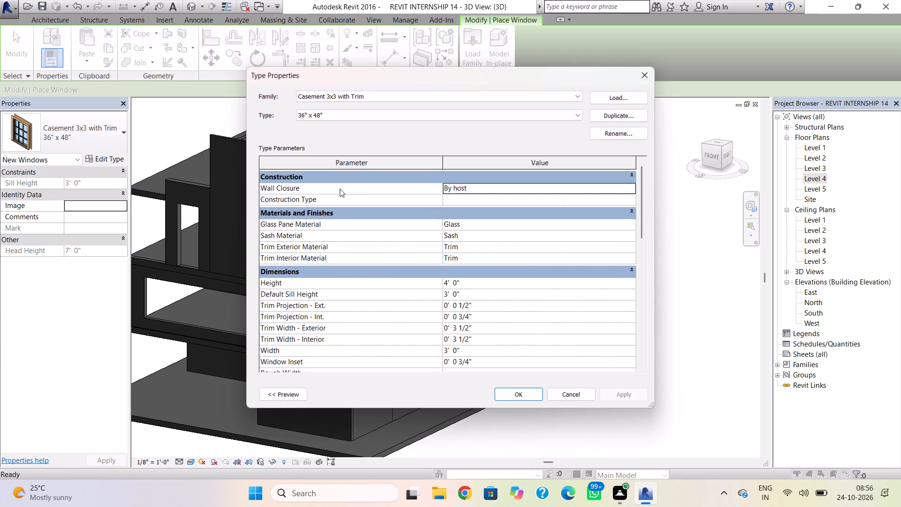
{"action": "left_click", "coordinate": [462, 281]}
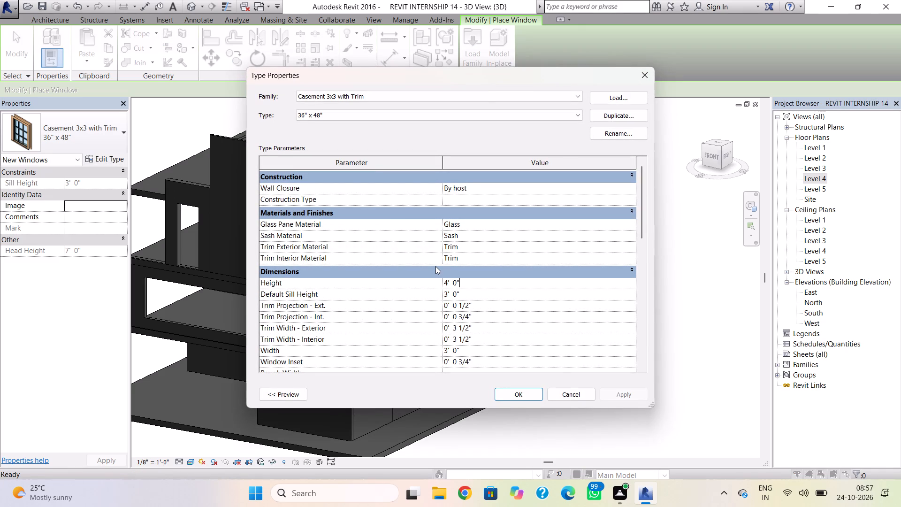
{"action": "type", "text": "10"}
{"action": "key", "text": "BackSpace"}
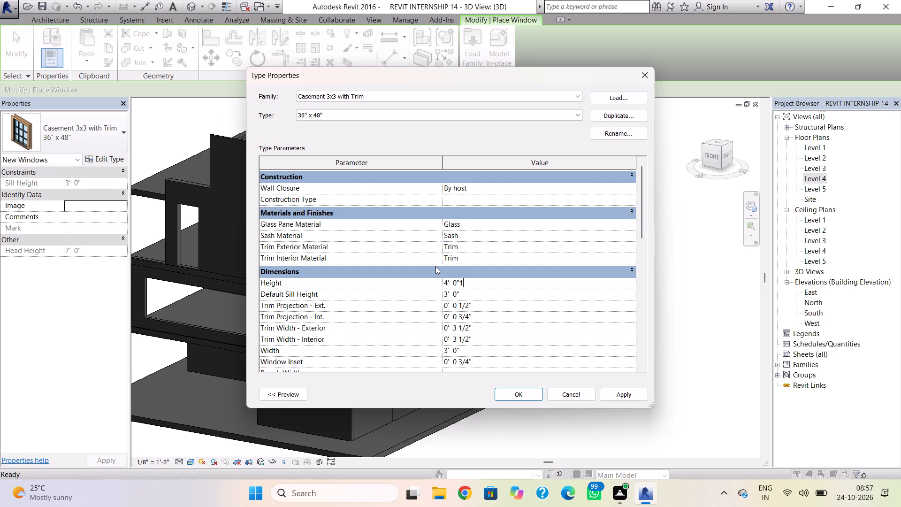
{"action": "key", "text": "BackSpace"}
{"action": "key", "text": "BackSpace"}
{"action": "key", "text": "BackSpace"}
{"action": "key", "text": "BackSpace"}
{"action": "key", "text": "BackSpace"}
{"action": "key", "text": "BackSpace"}
{"action": "key", "text": "BackSpace"}
{"action": "type", "text": "10'"}
{"action": "key", "text": "Return"}
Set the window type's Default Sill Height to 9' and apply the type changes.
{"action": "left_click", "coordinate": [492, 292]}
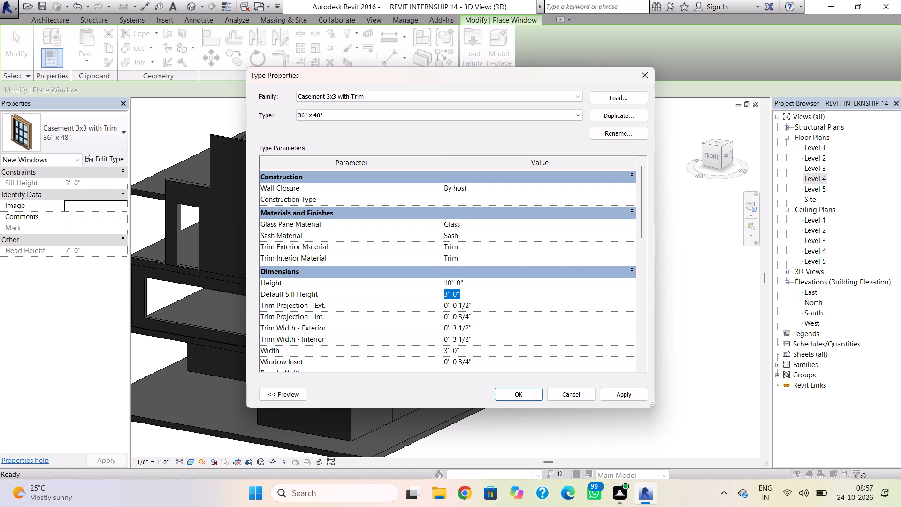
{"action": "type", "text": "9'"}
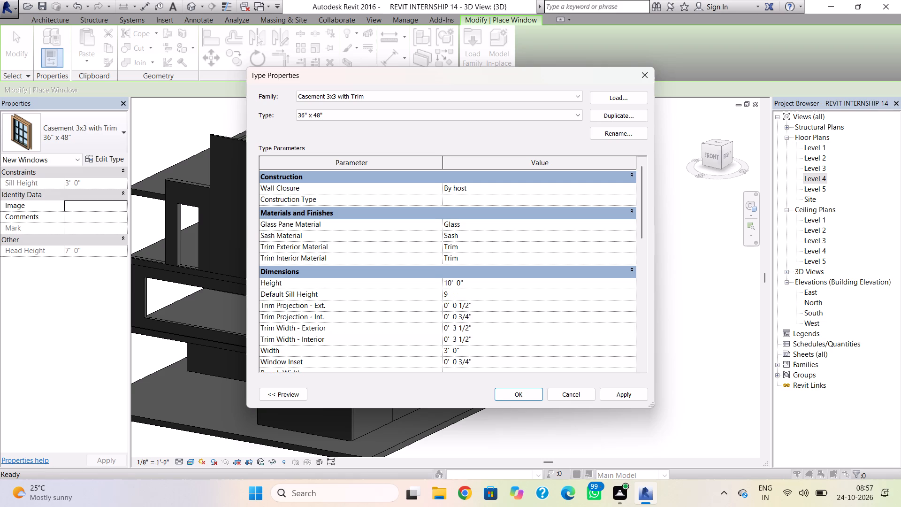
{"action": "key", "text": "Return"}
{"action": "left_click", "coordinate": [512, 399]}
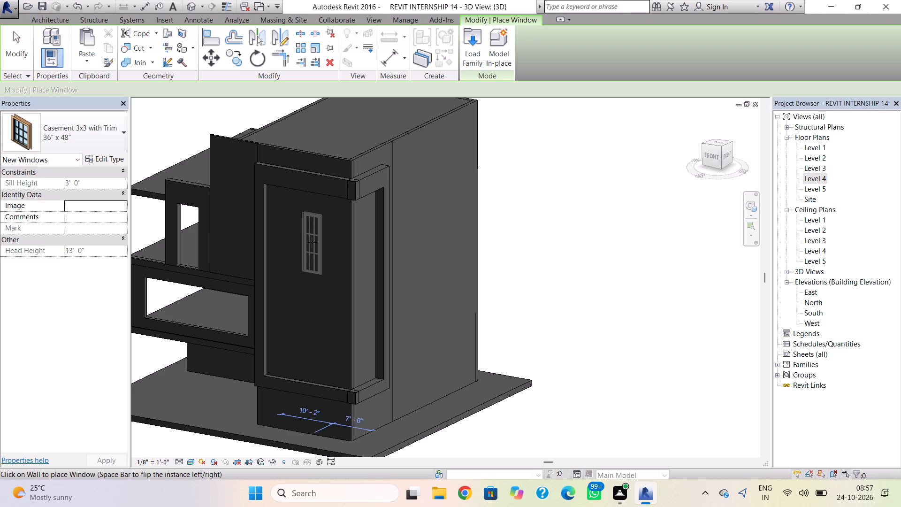
Place a Casement 3x3 with Trim window on the front wall inside the projecting frame, about 7'-6" from the outer corner.
{"action": "left_click", "coordinate": [312, 242]}
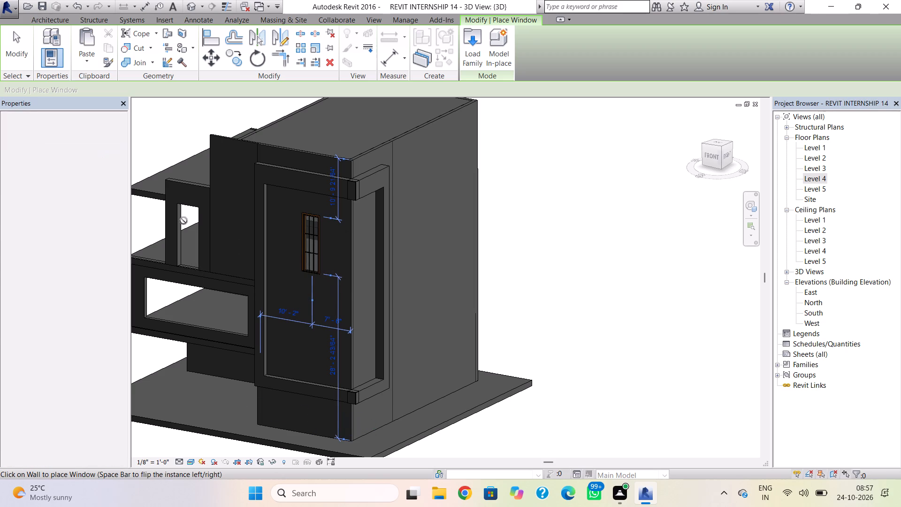
{"action": "key", "text": "Escape"}
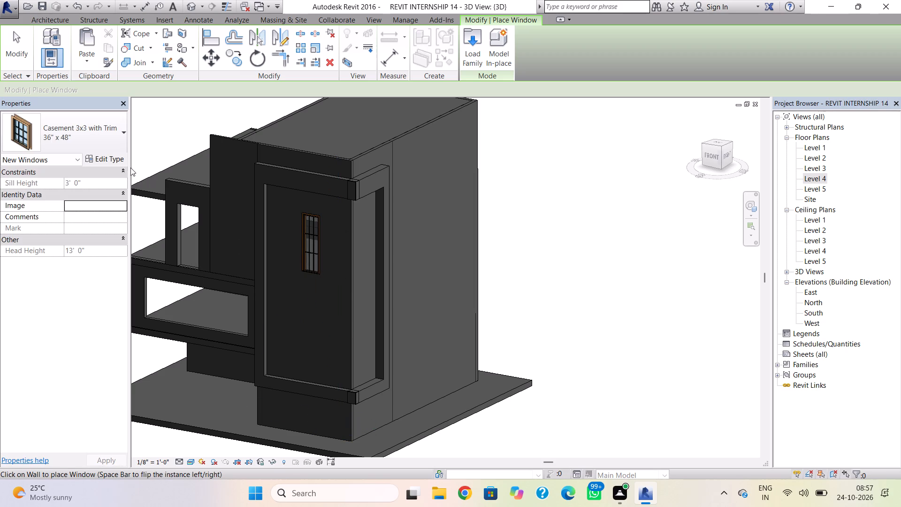
Set the casement window type's Height to 20' and Default Sill Height to 18', and end window placement.
{"action": "left_click", "coordinate": [120, 158]}
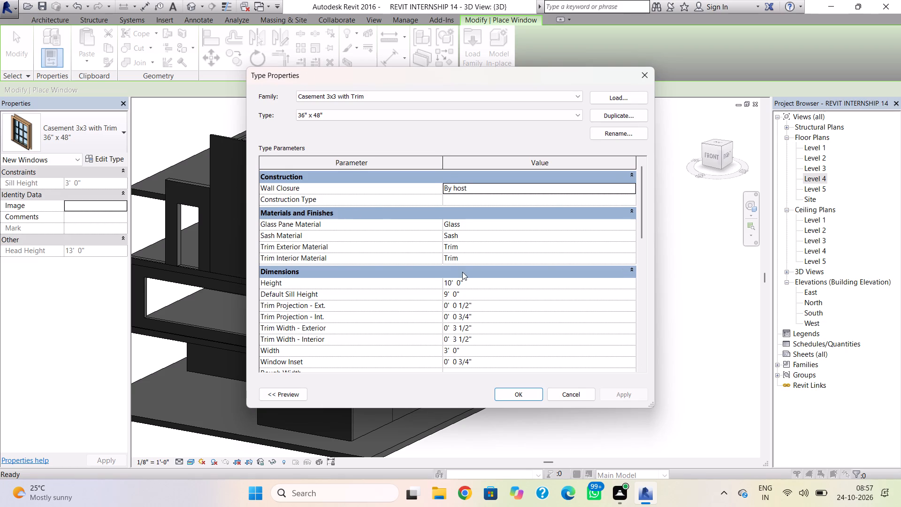
{"action": "left_click", "coordinate": [473, 290]}
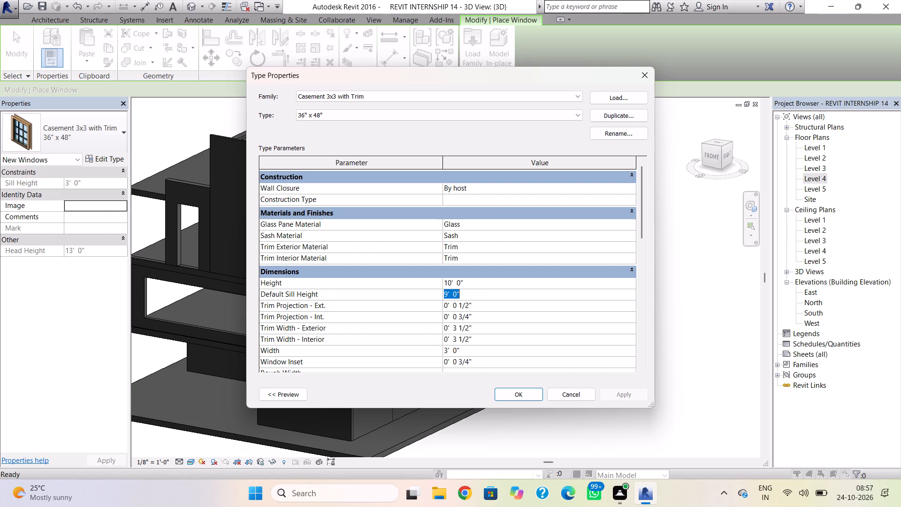
{"action": "left_click", "coordinate": [475, 284]}
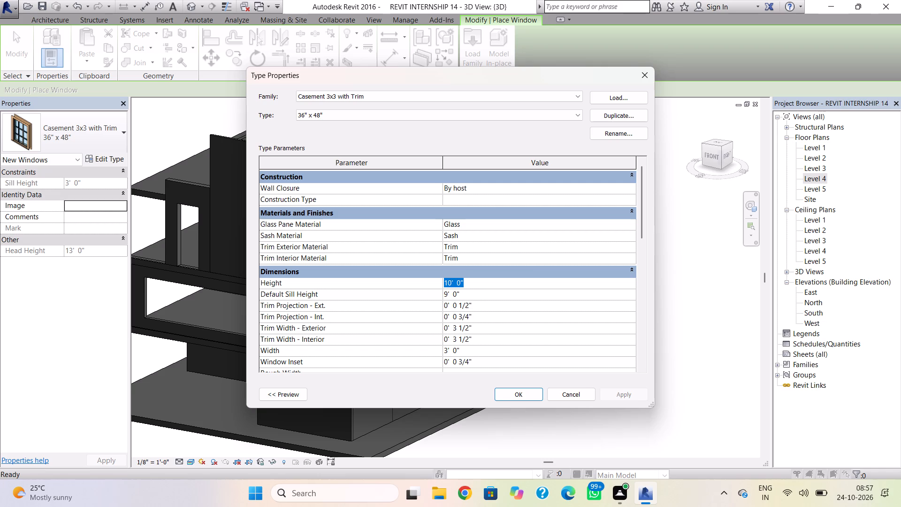
{"action": "type", "text": "20'"}
{"action": "key", "text": "Return"}
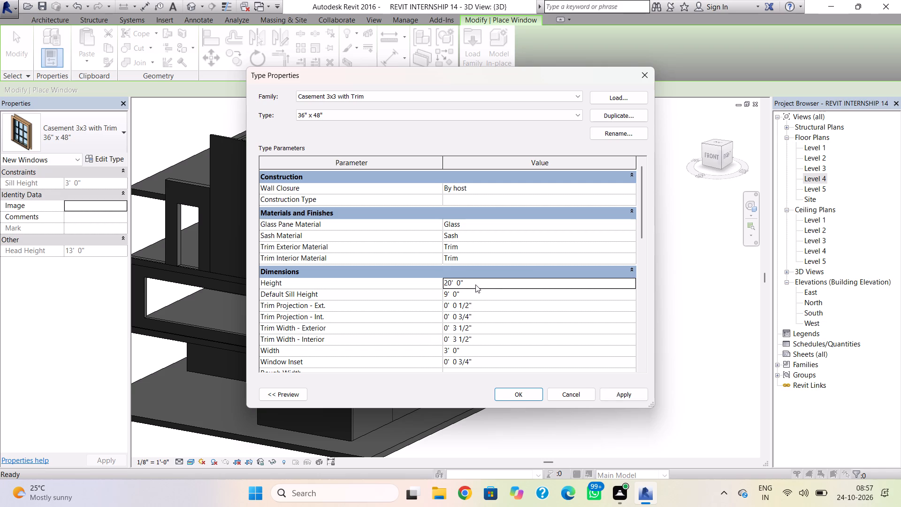
{"action": "left_click", "coordinate": [477, 292]}
{"action": "type", "text": "18'"}
{"action": "key", "text": "Return"}
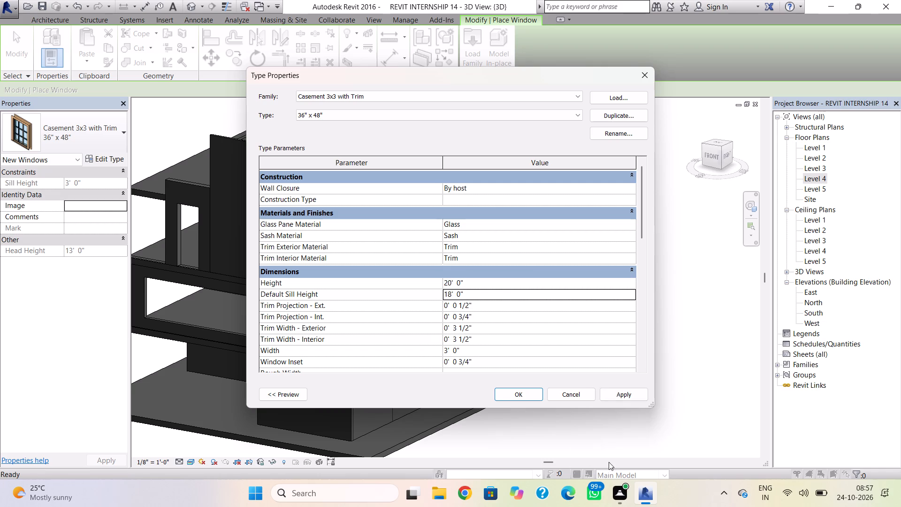
{"action": "left_click", "coordinate": [522, 392]}
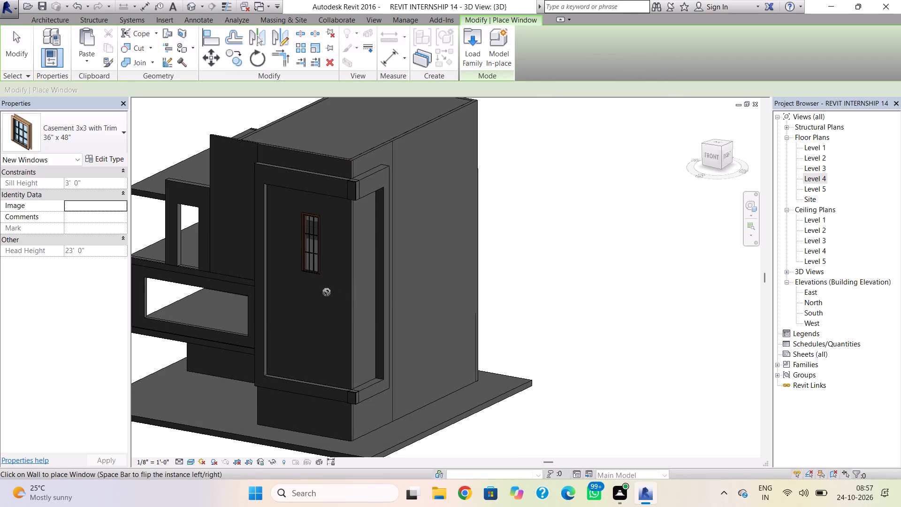
{"action": "key", "text": "Escape"}
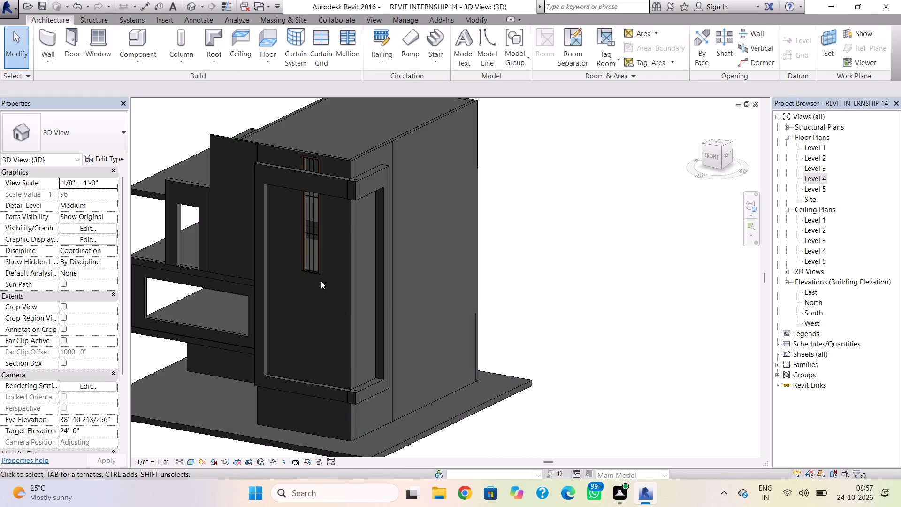
Nudge the placed casement window down about 6' on the front wall, to a sill height of about -1' 9" from Level 3.
{"action": "left_click", "coordinate": [317, 276]}
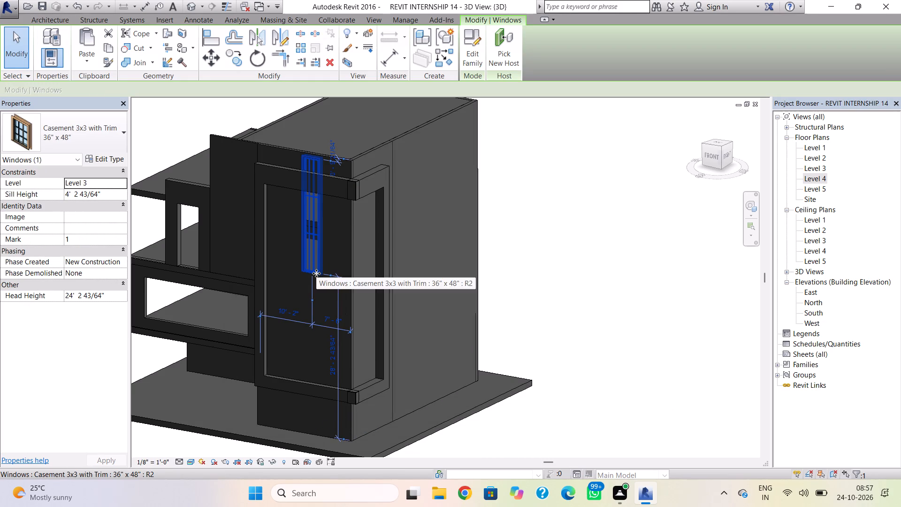
{"action": "key", "text": "Down"}
{"action": "key", "text": "Down"}
{"action": "key", "text": "Down"}
{"action": "key", "text": "Down"}
{"action": "key", "text": "Down"}
{"action": "key", "text": "Down"}
{"action": "key", "text": "Down"}
{"action": "key", "text": "Down"}
{"action": "key", "text": "Down"}
{"action": "key", "text": "Down"}
{"action": "key", "text": "Down"}
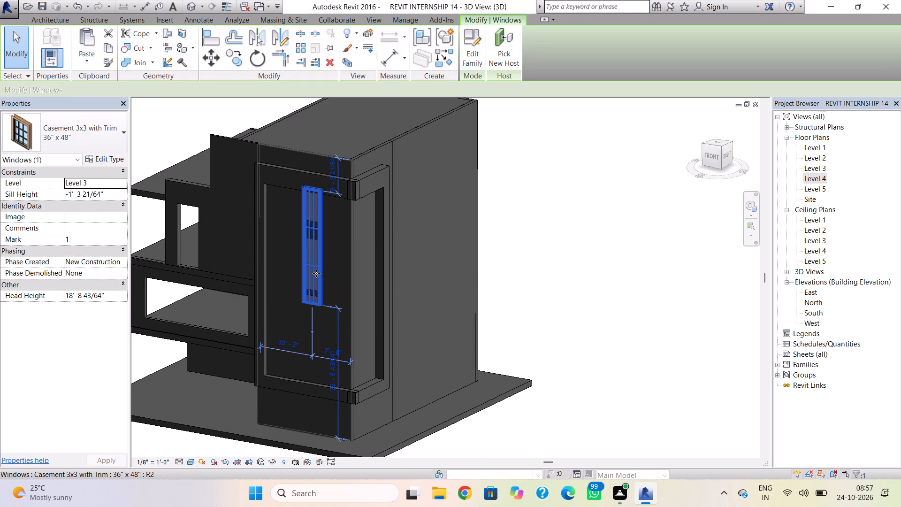
{"action": "key", "text": "Down"}
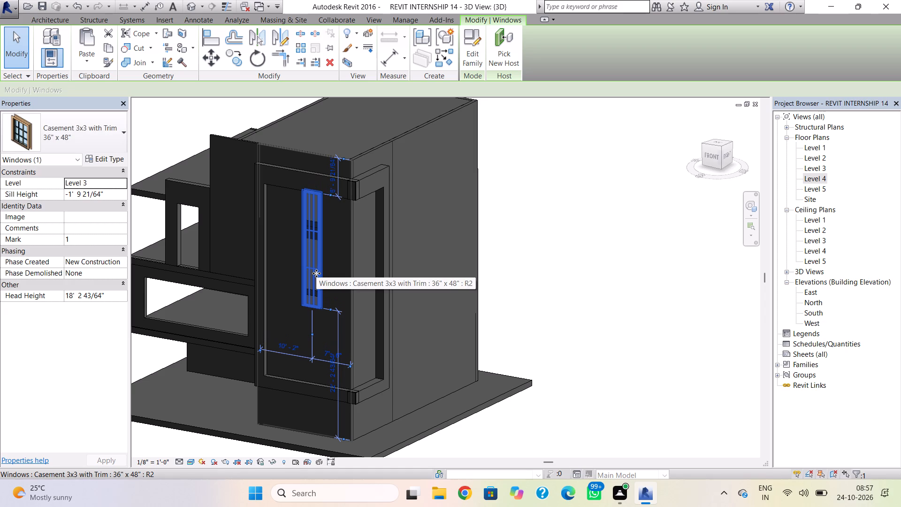
Set the selected casement window type's Height to 15'.
{"action": "left_click", "coordinate": [90, 155]}
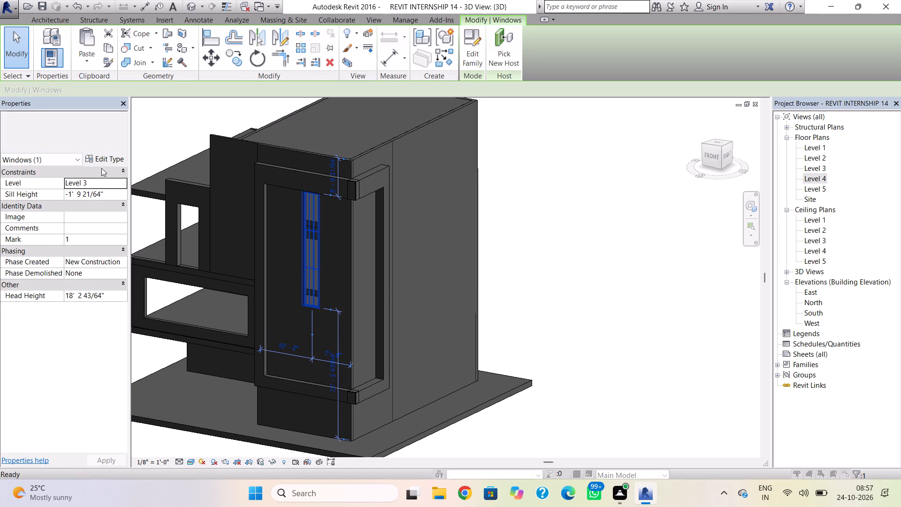
{"action": "left_click", "coordinate": [468, 286]}
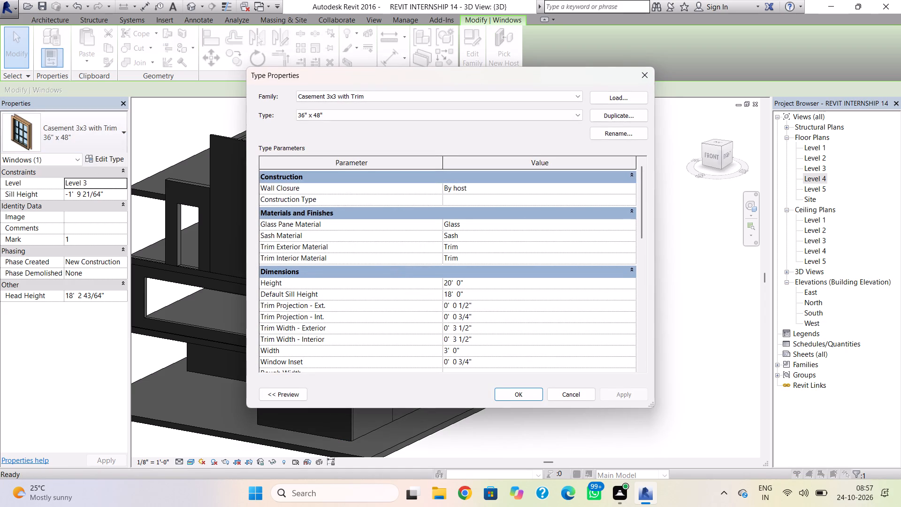
{"action": "key", "text": "BackSpace"}
{"action": "key", "text": "BackSpace"}
{"action": "key", "text": "BackSpace"}
{"action": "key", "text": "BackSpace"}
{"action": "key", "text": "BackSpace"}
{"action": "key", "text": "BackSpace"}
{"action": "key", "text": "BackSpace"}
{"action": "key", "text": "BackSpace"}
{"action": "type", "text": "15"}
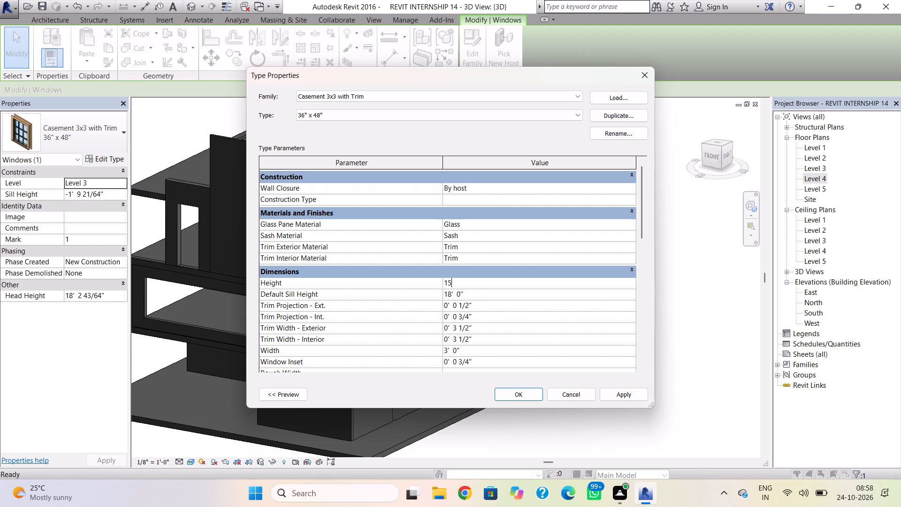
{"action": "key", "text": "apostrophe"}
{"action": "key", "text": "Return"}
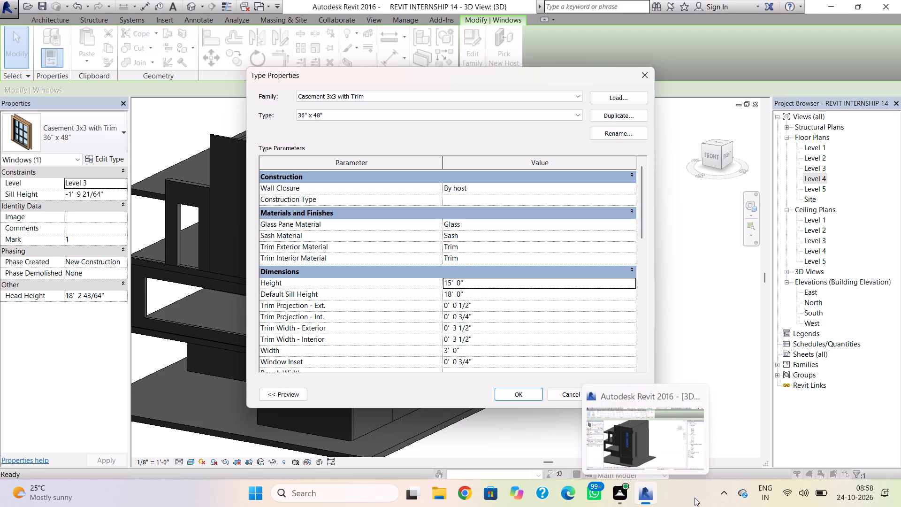
{"action": "left_click", "coordinate": [529, 397]}
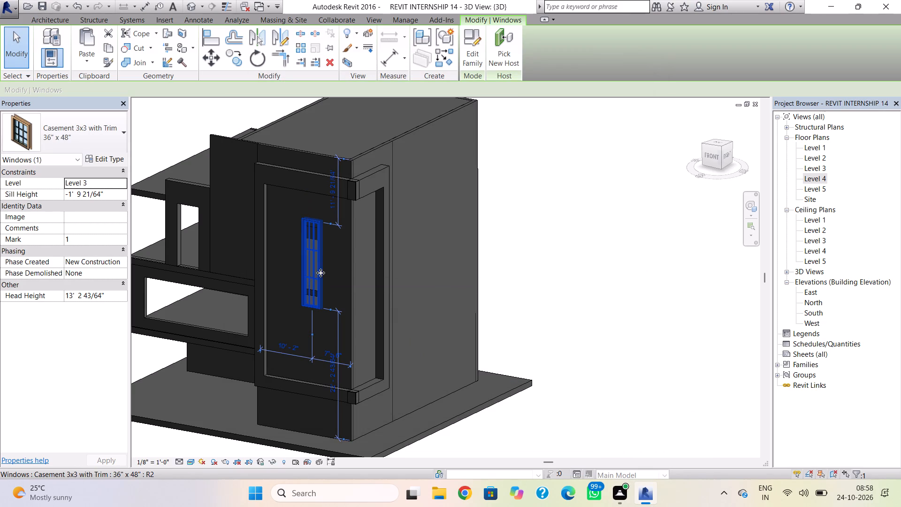
Nudge the casement window up about 3' within the frame, to a sill height of about 1' 2" from Level 3.
{"action": "right_click_drag", "start_coordinate": [324, 285], "coordinate": [386, 260], "text": "shift"}
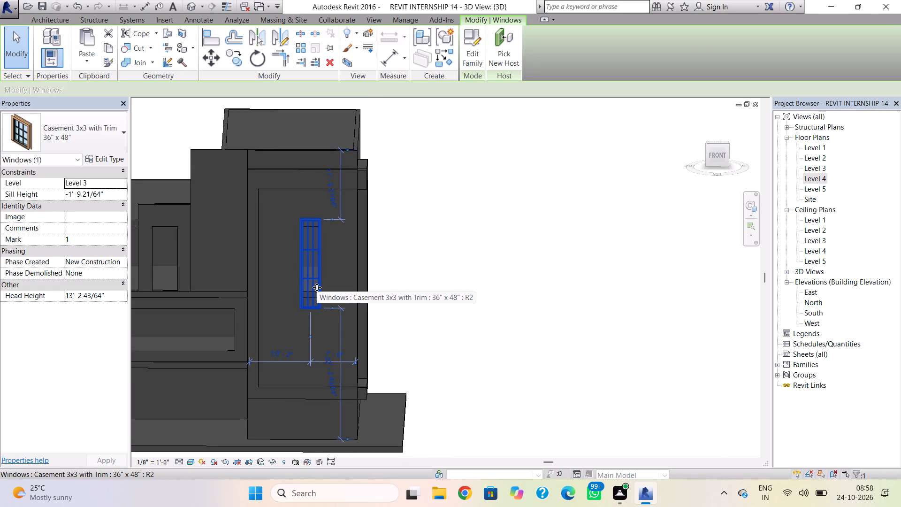
{"action": "key", "text": "Up"}
{"action": "key", "text": "Up"}
{"action": "key", "text": "Up"}
{"action": "key", "text": "Up"}
{"action": "key", "text": "Up"}
{"action": "key", "text": "Up"}
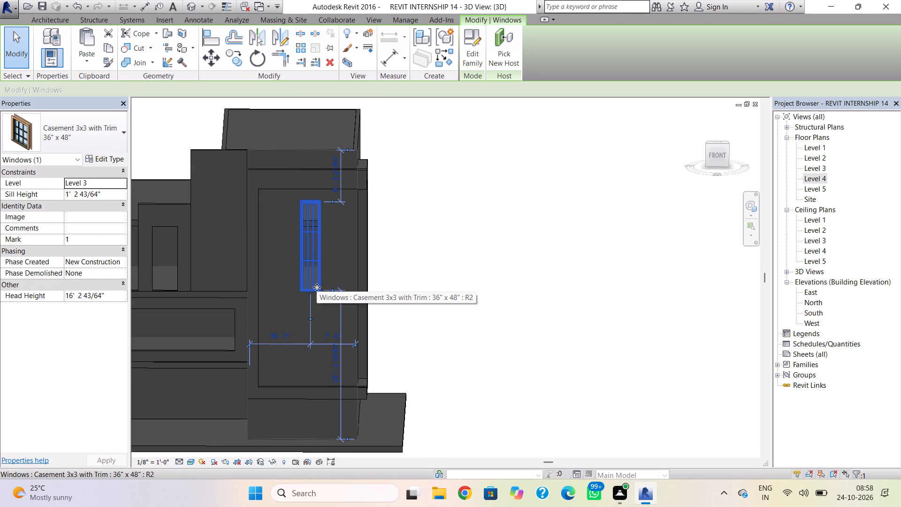
Set the casement window type's Width to 10'.
{"action": "left_click", "coordinate": [118, 153]}
{"action": "left_click", "coordinate": [117, 154]}
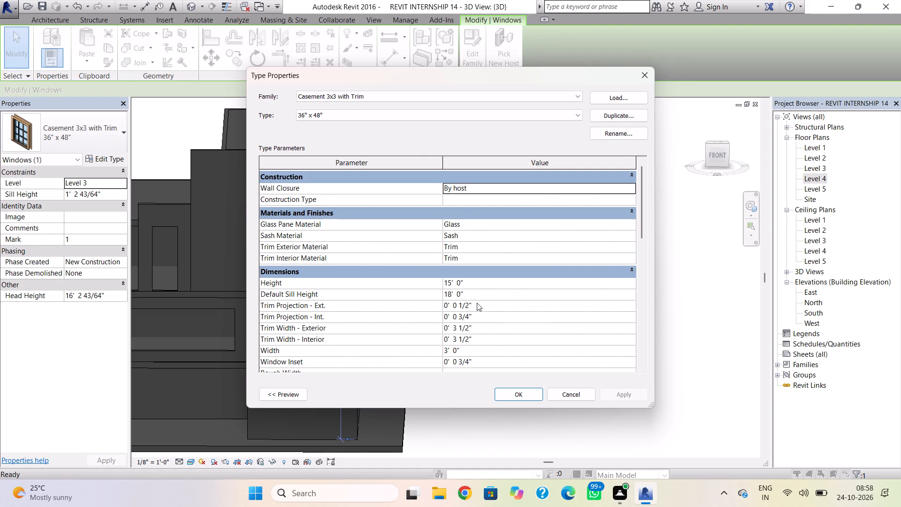
{"action": "left_click", "coordinate": [475, 297]}
{"action": "scroll", "coordinate": [479, 313], "scroll_direction": "down", "scroll_amount": 2}
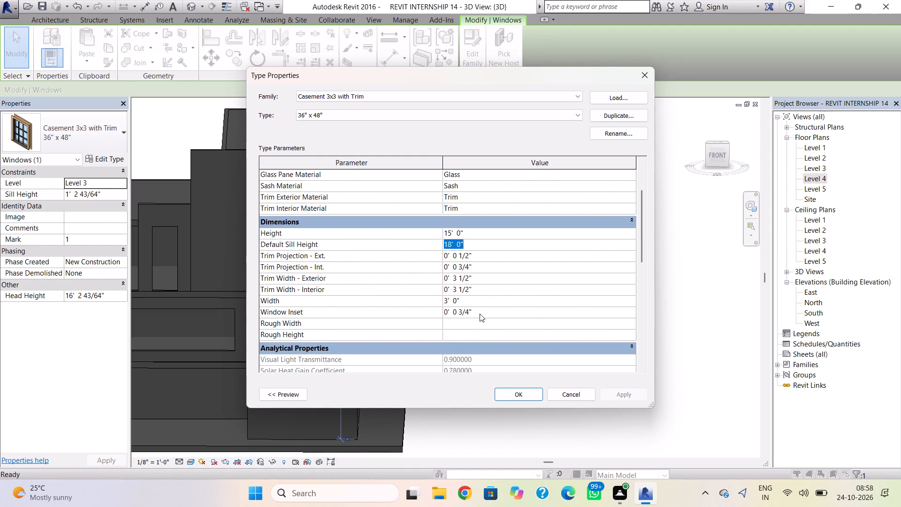
{"action": "scroll", "coordinate": [477, 319], "scroll_direction": "down", "scroll_amount": 1}
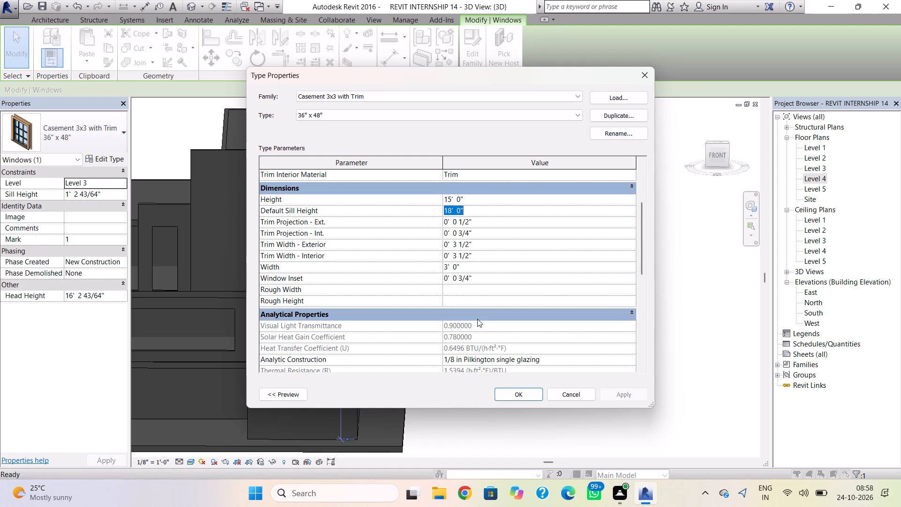
{"action": "left_click", "coordinate": [467, 268]}
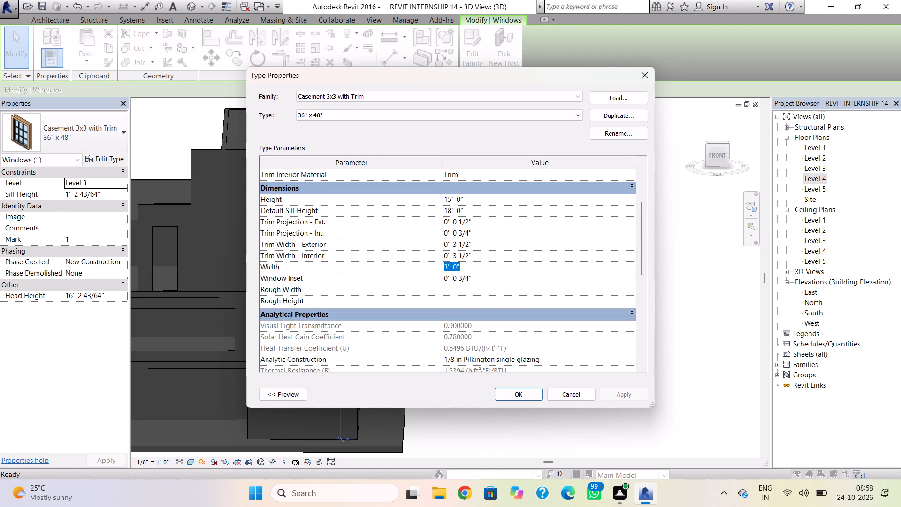
{"action": "type", "text": "10'"}
{"action": "key", "text": "Return"}
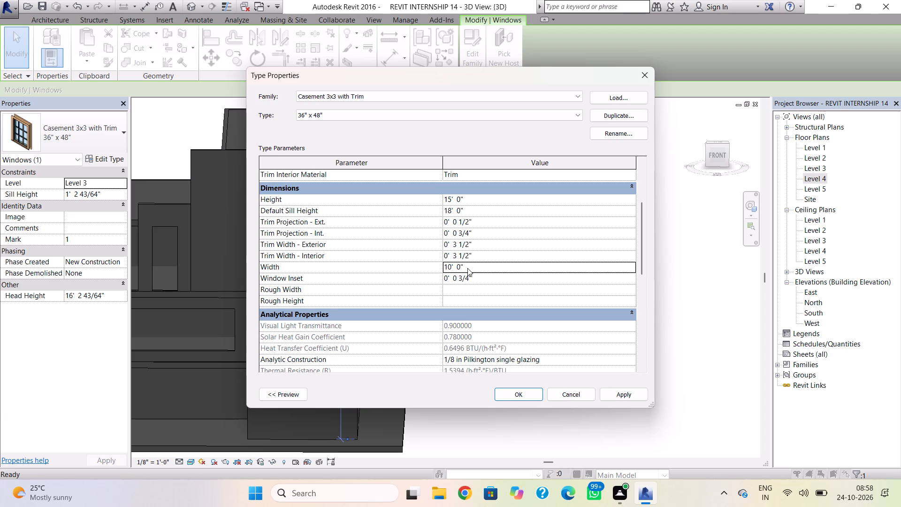
{"action": "left_click", "coordinate": [524, 389]}
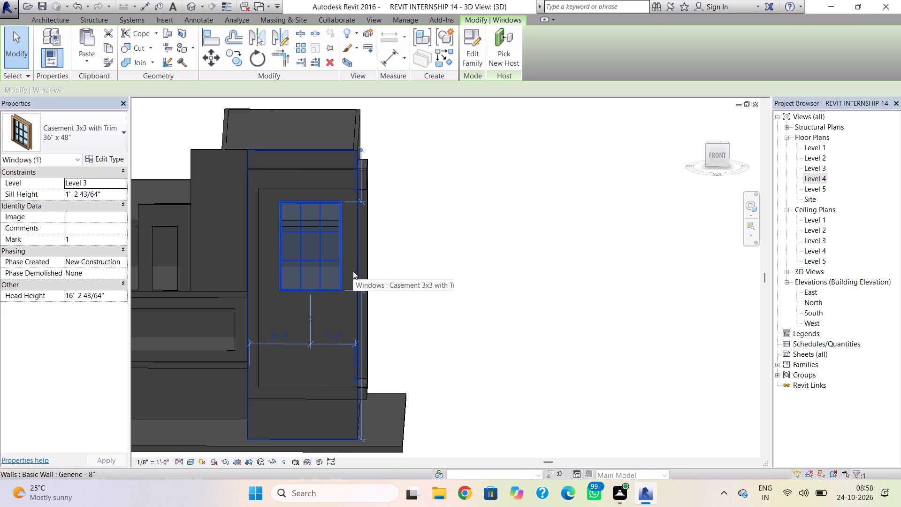
Copy the resized casement window and paste it directly below the original on the same wall, at a sill height of about 9' 3".
{"action": "key", "text": "ctrl+c"}
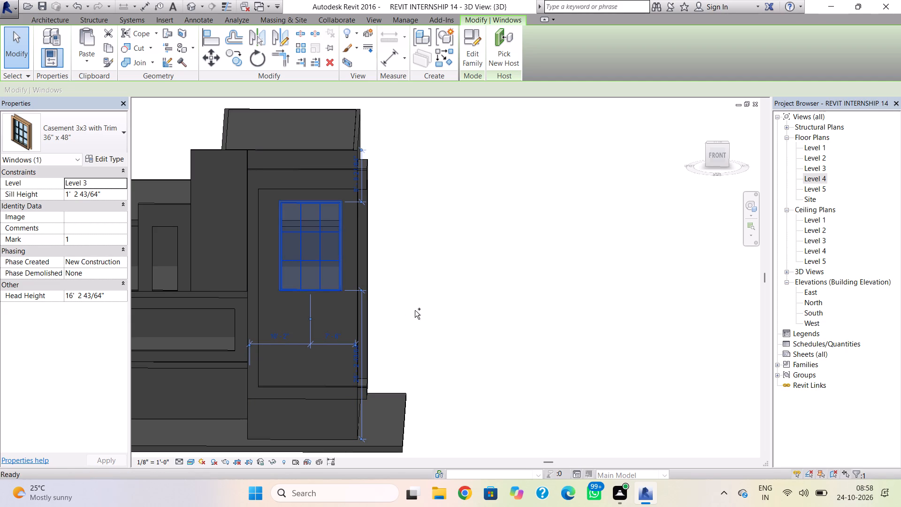
{"action": "key", "text": "ctrl+v"}
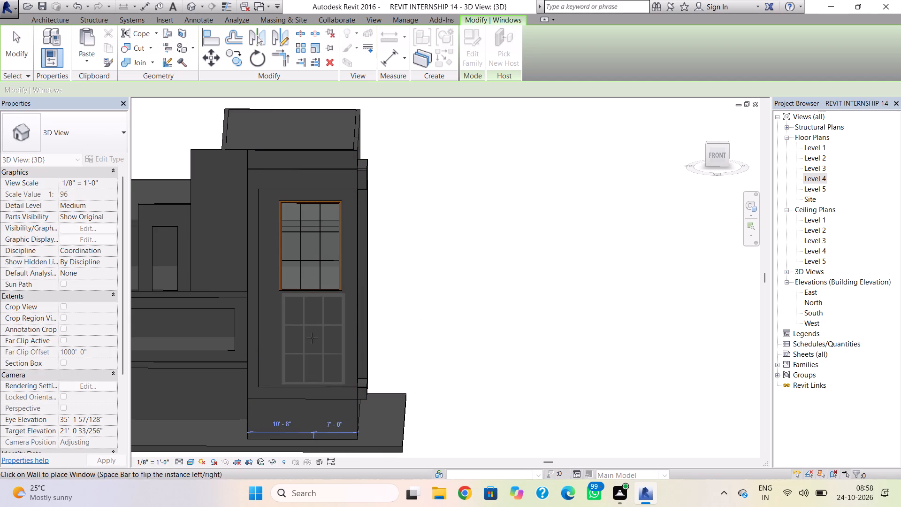
{"action": "left_click", "coordinate": [310, 339]}
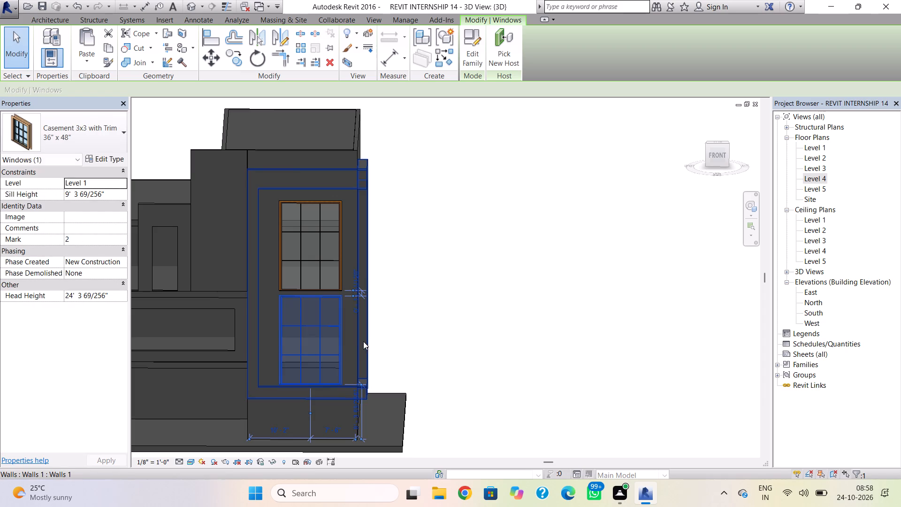
{"action": "key", "text": "Escape"}
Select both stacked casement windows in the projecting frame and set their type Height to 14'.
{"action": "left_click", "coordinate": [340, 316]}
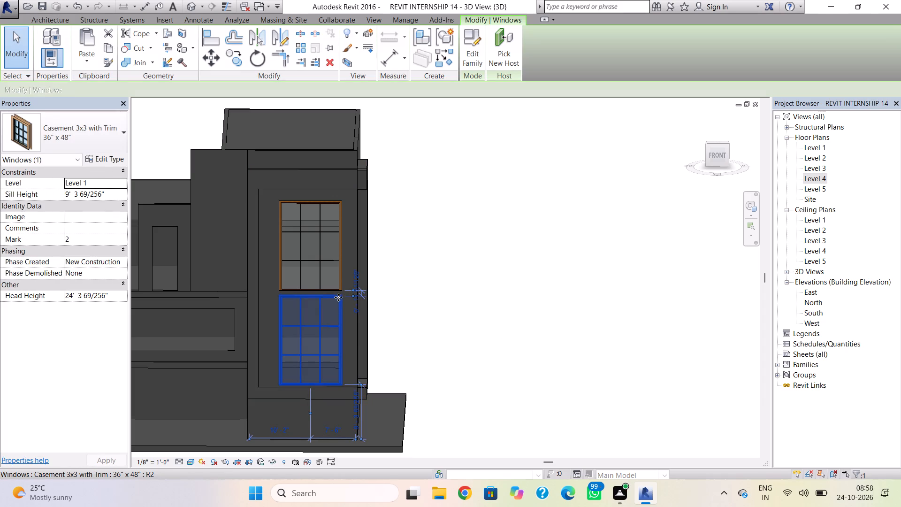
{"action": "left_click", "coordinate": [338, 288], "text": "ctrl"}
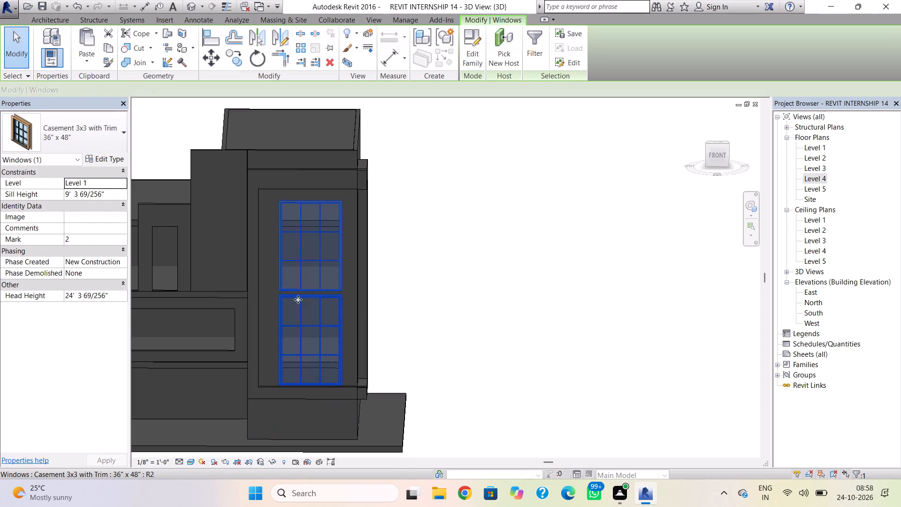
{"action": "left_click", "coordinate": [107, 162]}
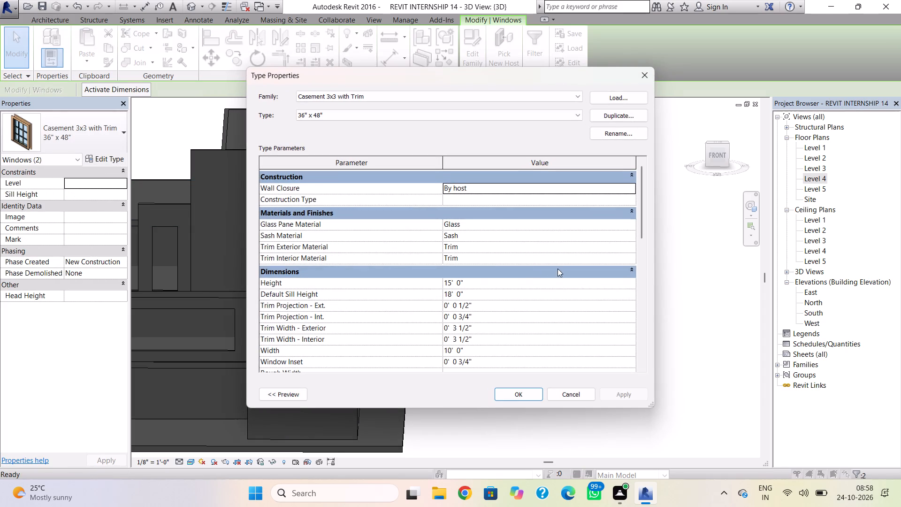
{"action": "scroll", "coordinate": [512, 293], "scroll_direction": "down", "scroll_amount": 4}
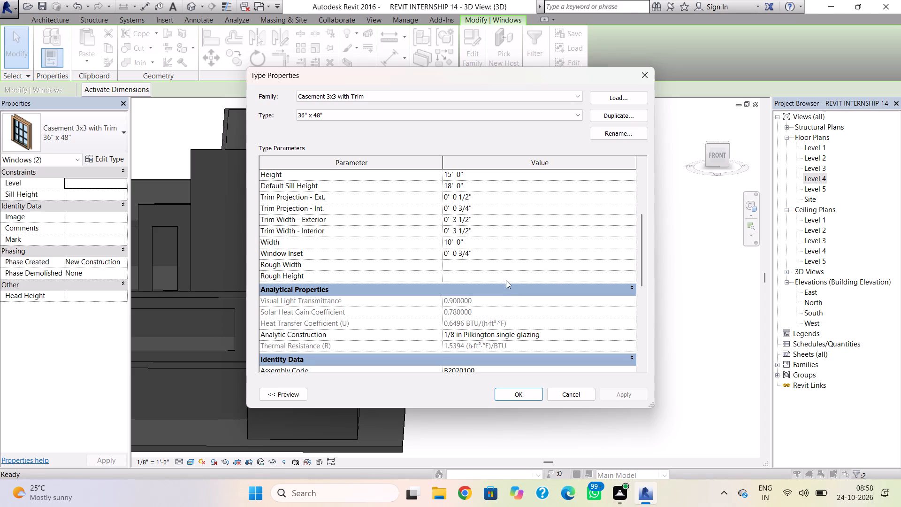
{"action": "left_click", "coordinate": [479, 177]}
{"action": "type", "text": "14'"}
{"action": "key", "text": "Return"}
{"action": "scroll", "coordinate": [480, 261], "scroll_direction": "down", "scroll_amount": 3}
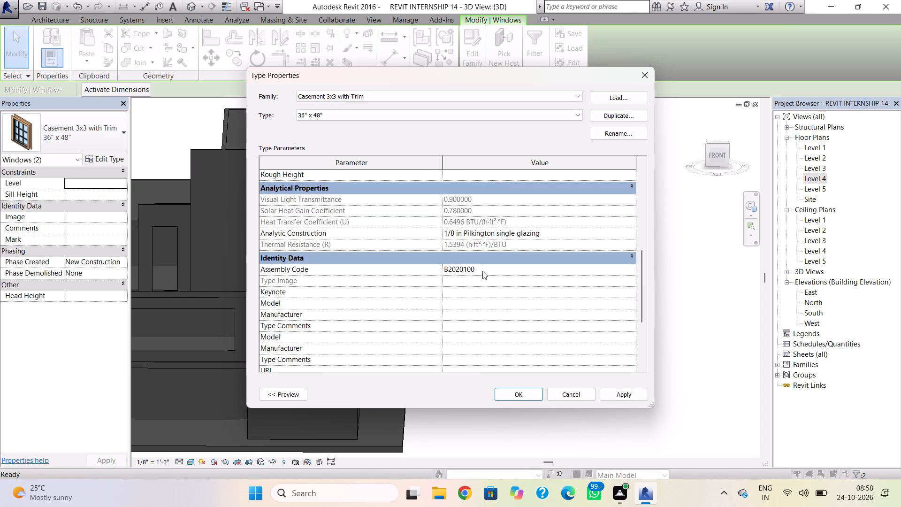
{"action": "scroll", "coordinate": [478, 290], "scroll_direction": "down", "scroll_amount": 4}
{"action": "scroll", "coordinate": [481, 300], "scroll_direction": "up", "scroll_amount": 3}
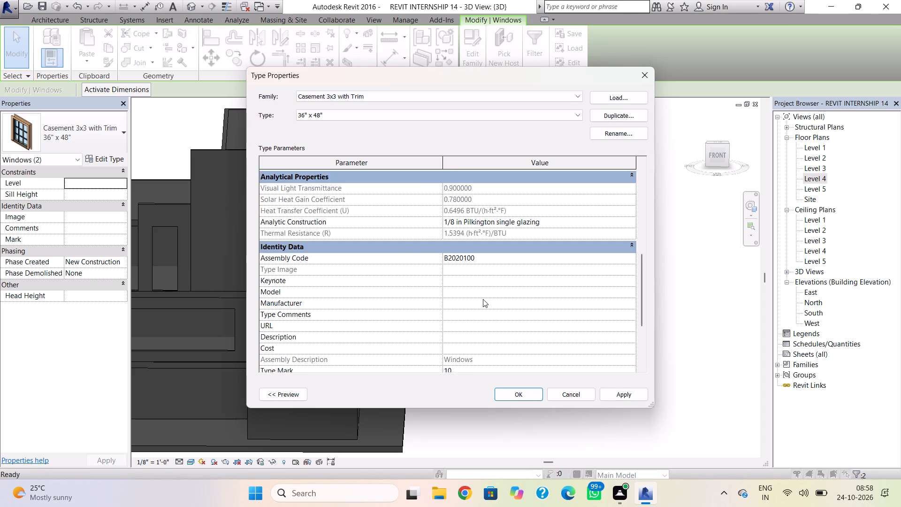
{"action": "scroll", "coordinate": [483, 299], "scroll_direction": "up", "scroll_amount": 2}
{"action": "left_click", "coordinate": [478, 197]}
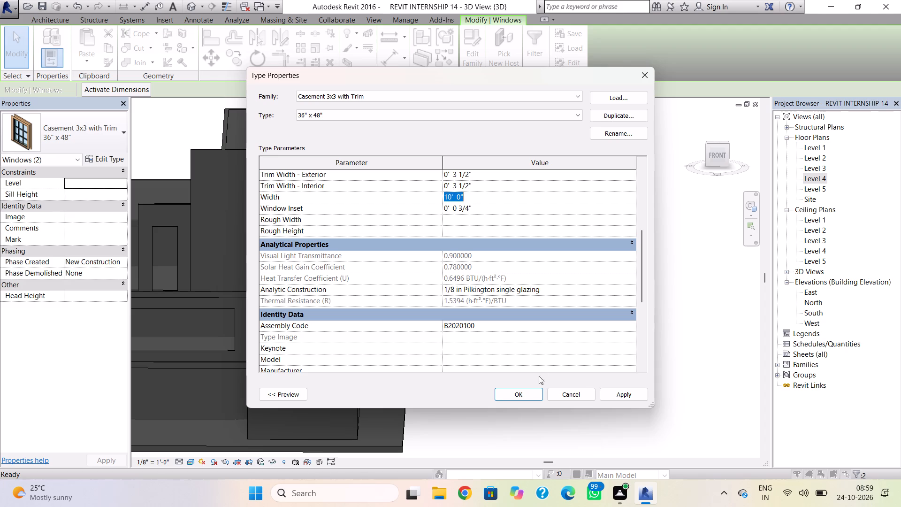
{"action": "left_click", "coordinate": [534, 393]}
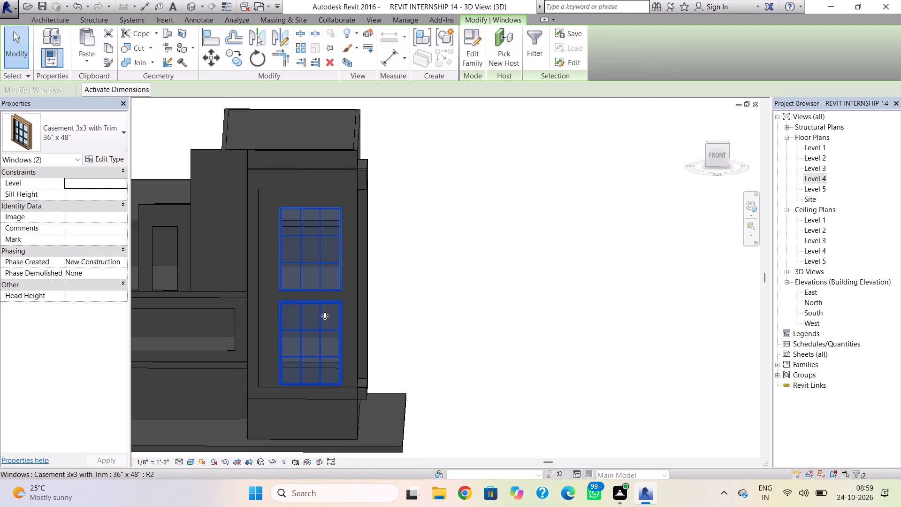
Nudge both selected casement windows upward together by three increments within the projecting frame.
{"action": "key", "text": "Up"}
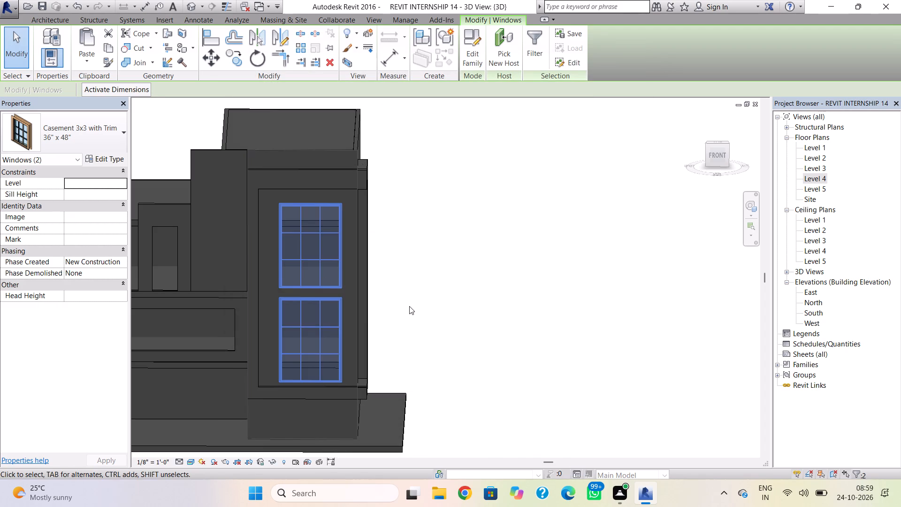
{"action": "key", "text": "Up"}
{"action": "key", "text": "Up"}
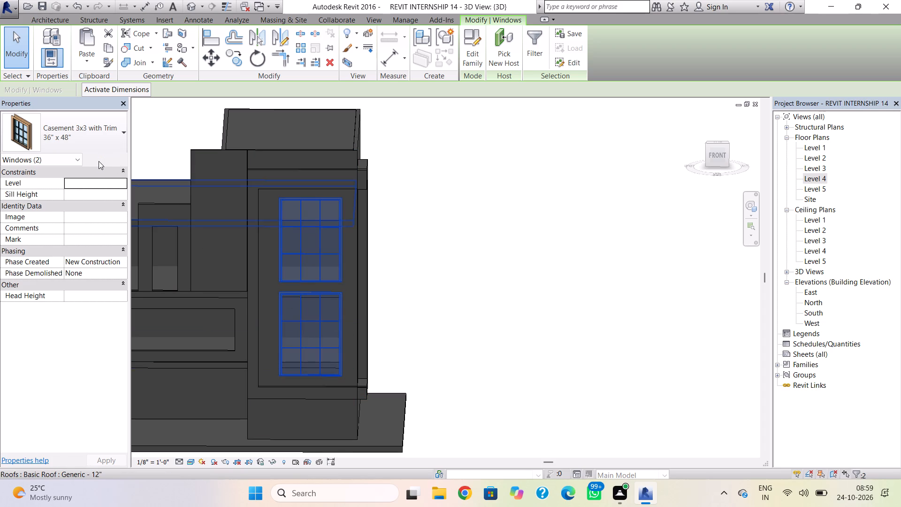
Set the Casement 3x3 with Trim window type's Height to 12'.
{"action": "left_click", "coordinate": [99, 158]}
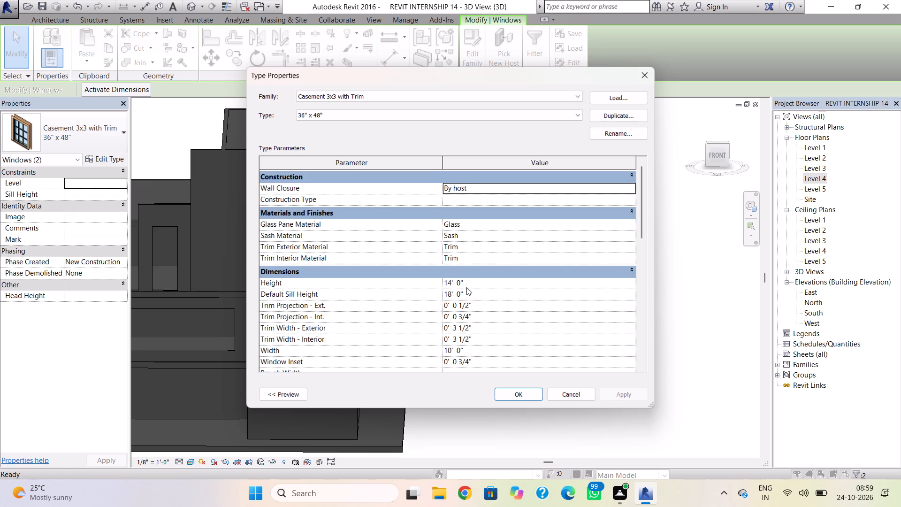
{"action": "left_click", "coordinate": [466, 287]}
{"action": "type", "text": "12'"}
{"action": "key", "text": "Return"}
{"action": "scroll", "coordinate": [489, 320], "scroll_direction": "down", "scroll_amount": 3}
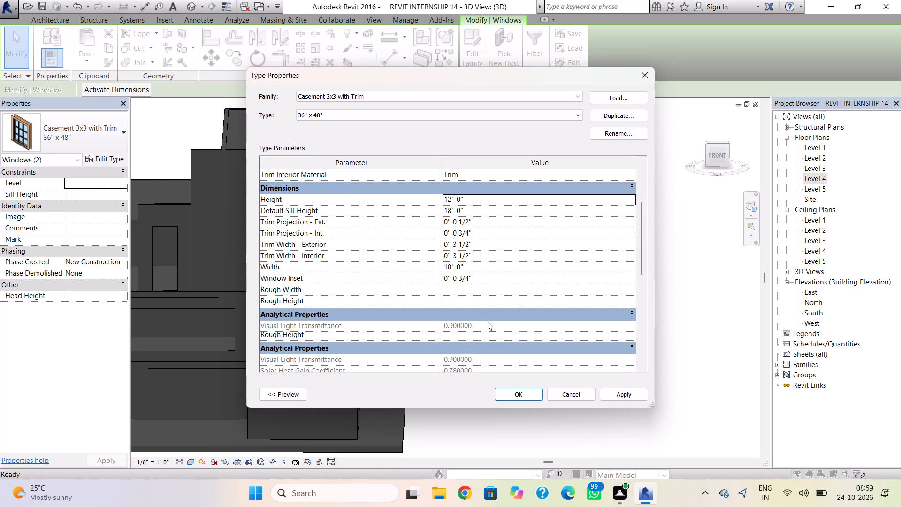
{"action": "scroll", "coordinate": [482, 313], "scroll_direction": "down", "scroll_amount": 1}
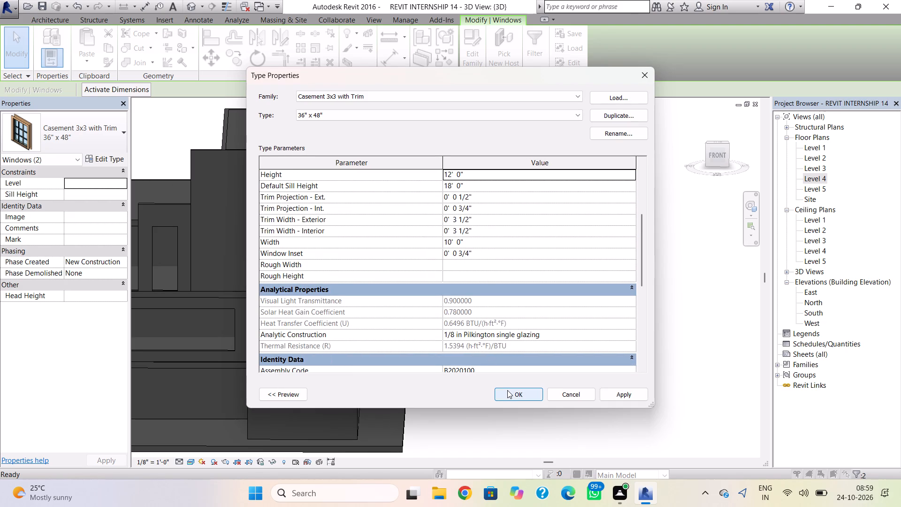
{"action": "left_click", "coordinate": [507, 390]}
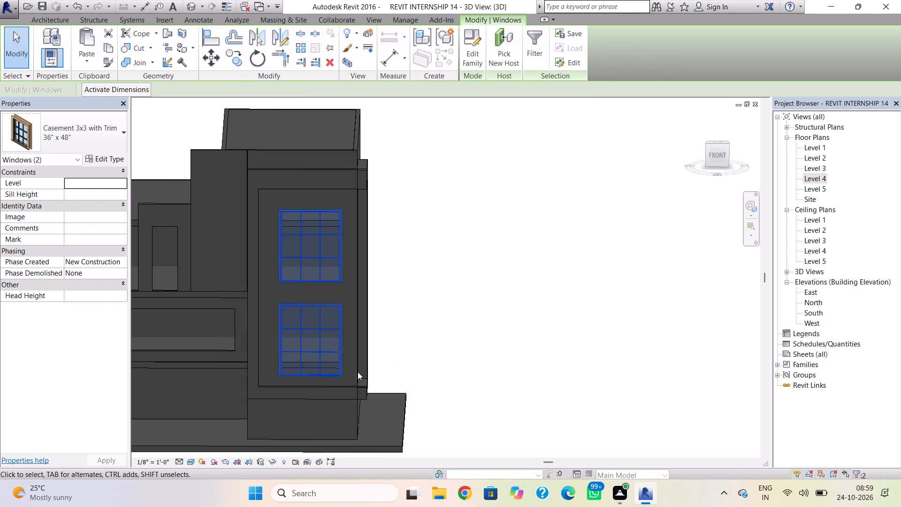
Nudge both windows up and slightly toward the building's outer corner, bringing the upper sill height to about 4' 8" from Level 3.
{"action": "key", "text": "Up"}
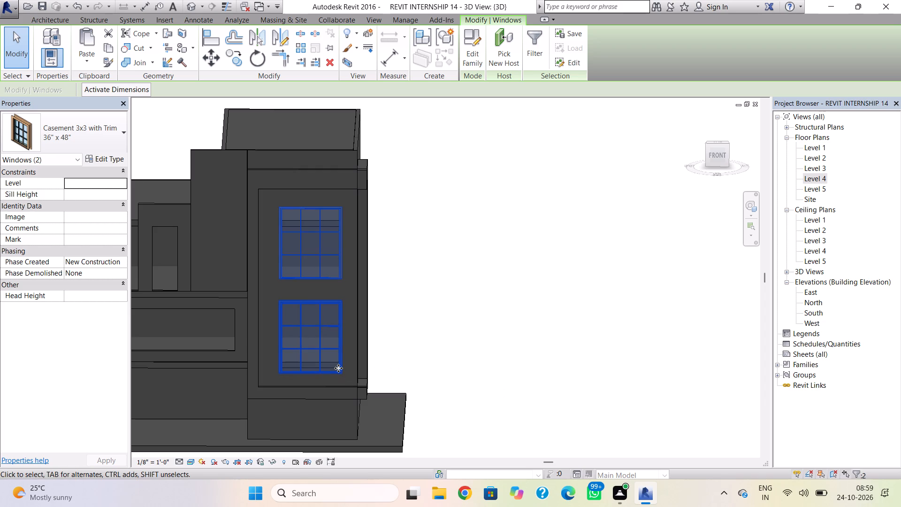
{"action": "key", "text": "Up"}
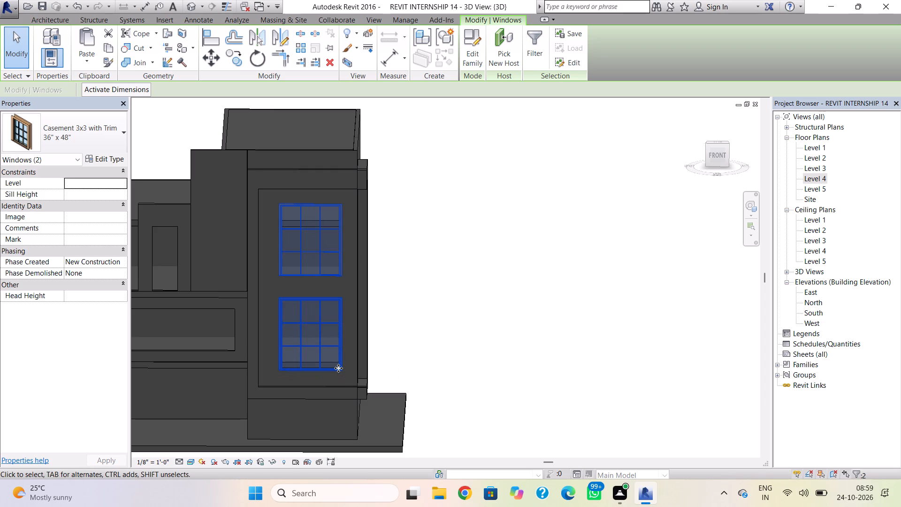
{"action": "key", "text": "Up"}
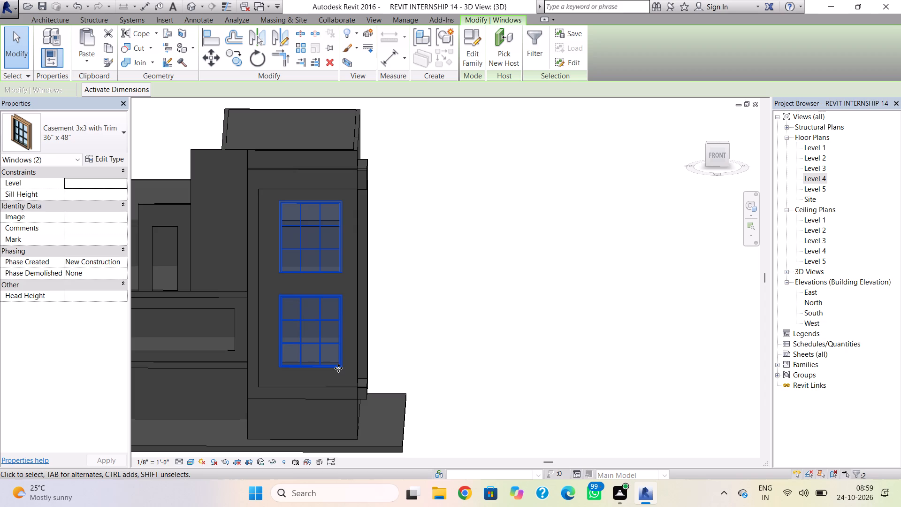
{"action": "key", "text": "Up"}
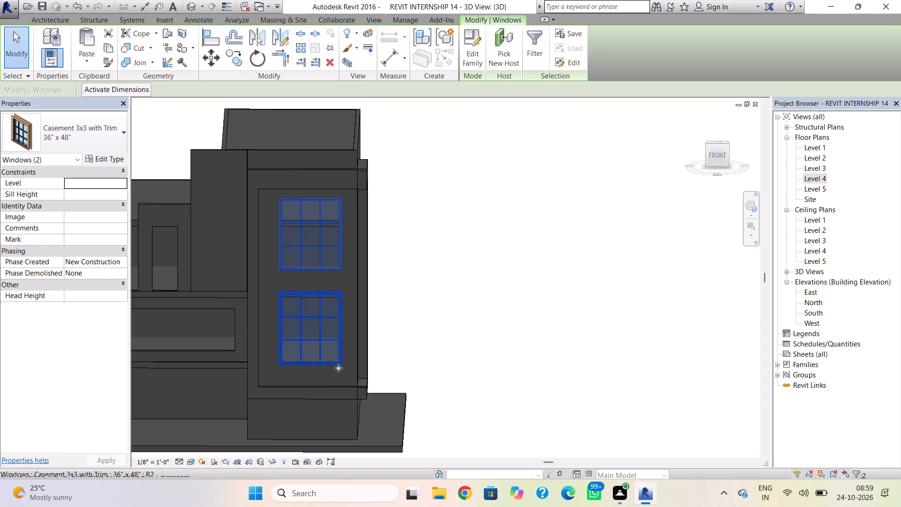
{"action": "key", "text": "Left"}
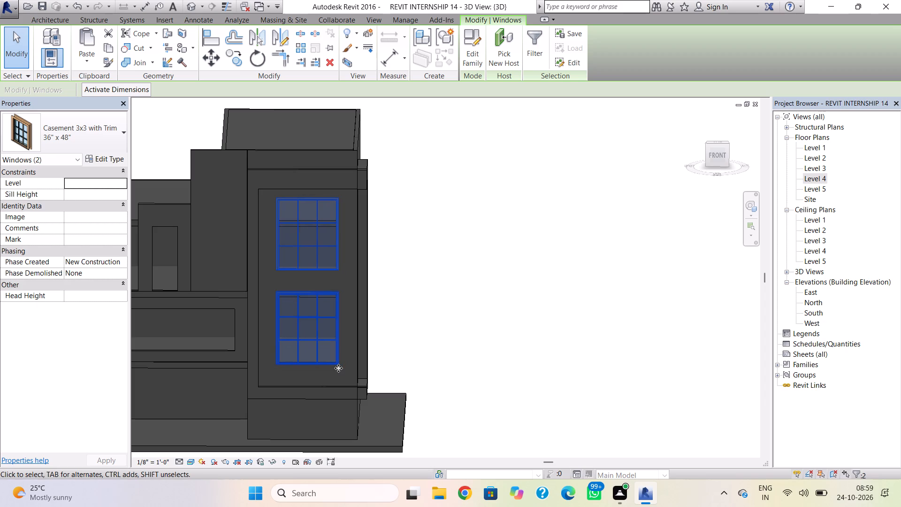
{"action": "key", "text": "Right"}
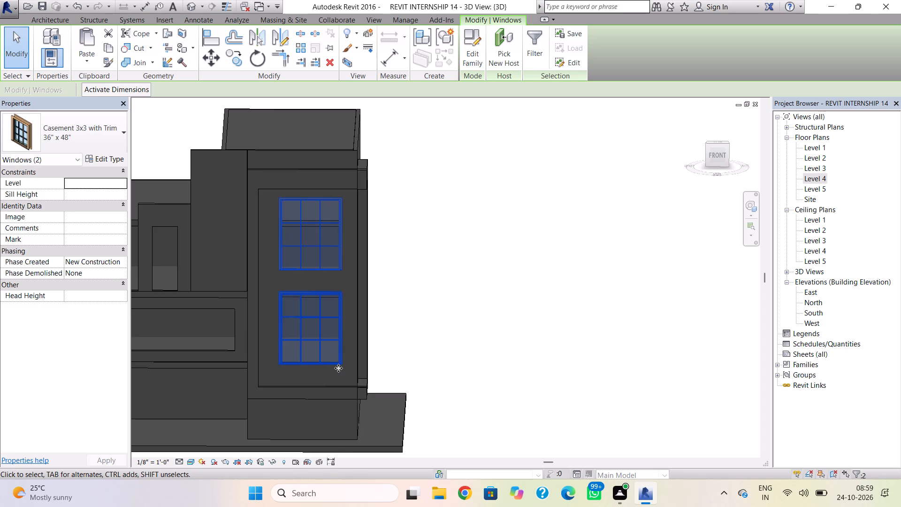
{"action": "key", "text": "Right"}
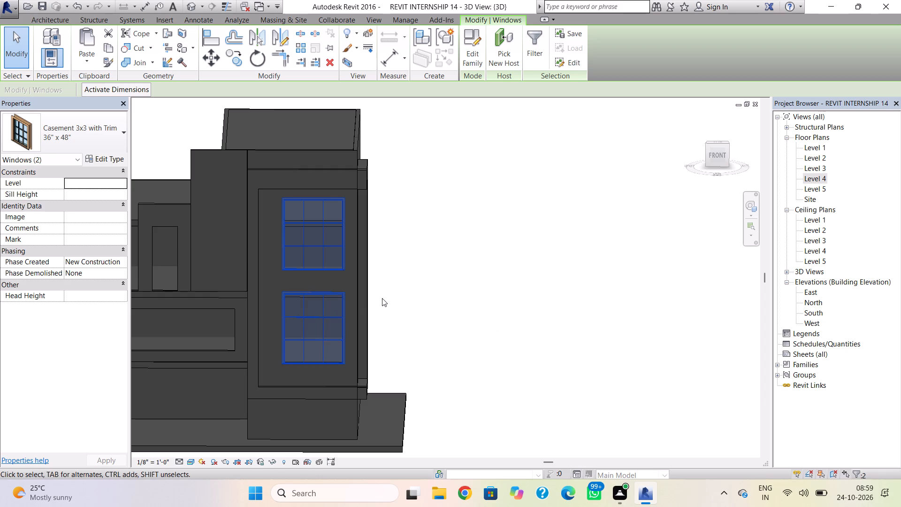
{"action": "key", "text": "Escape"}
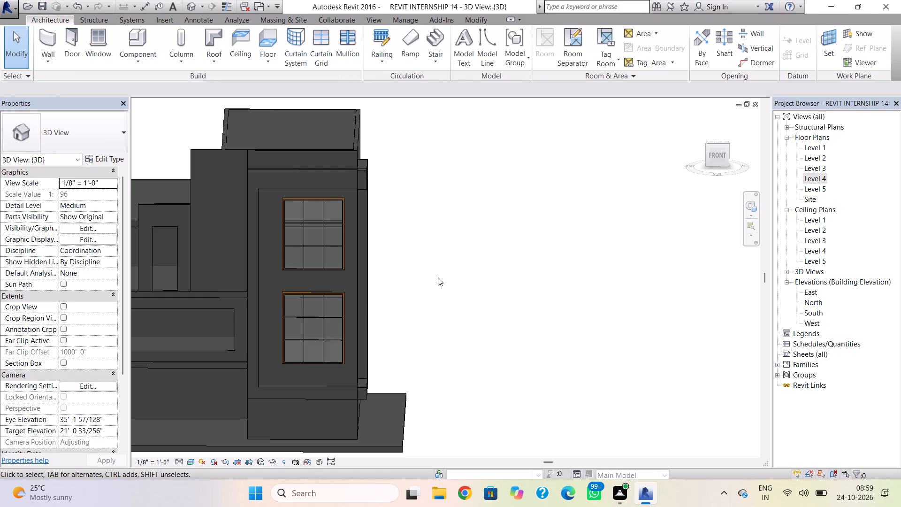
Examine the alignment and spacing of the two stacked windows within the frame from a flatter front view.
{"action": "right_click_drag", "start_coordinate": [447, 277], "coordinate": [447, 272], "text": "shift"}
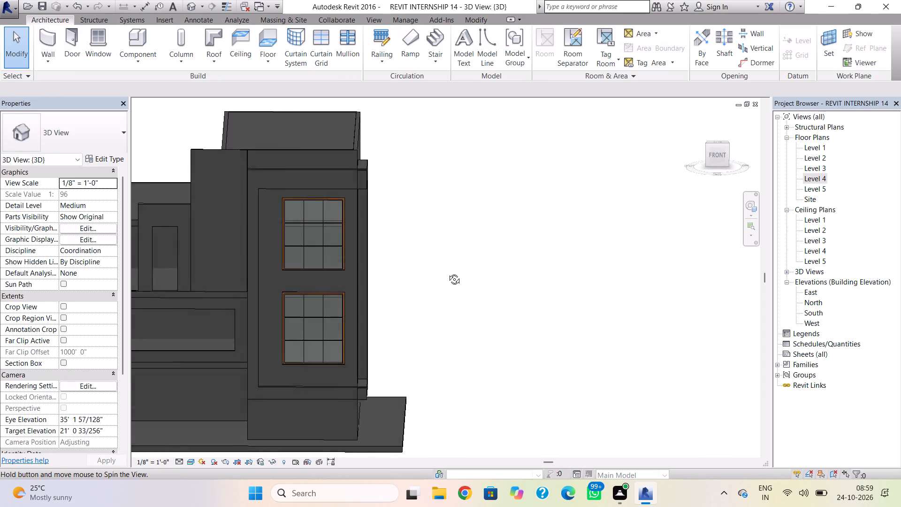
{"action": "right_click_drag", "start_coordinate": [447, 272], "coordinate": [449, 253], "text": "shift"}
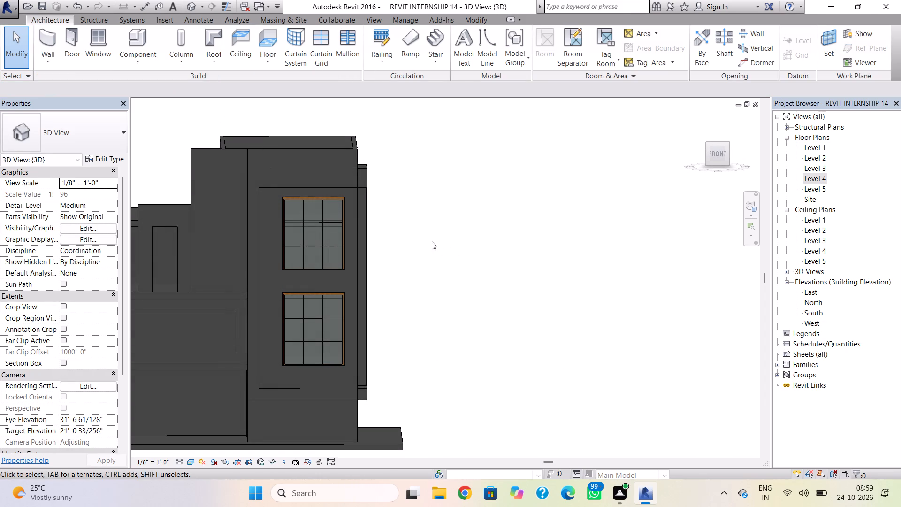
{"action": "left_click", "coordinate": [344, 250]}
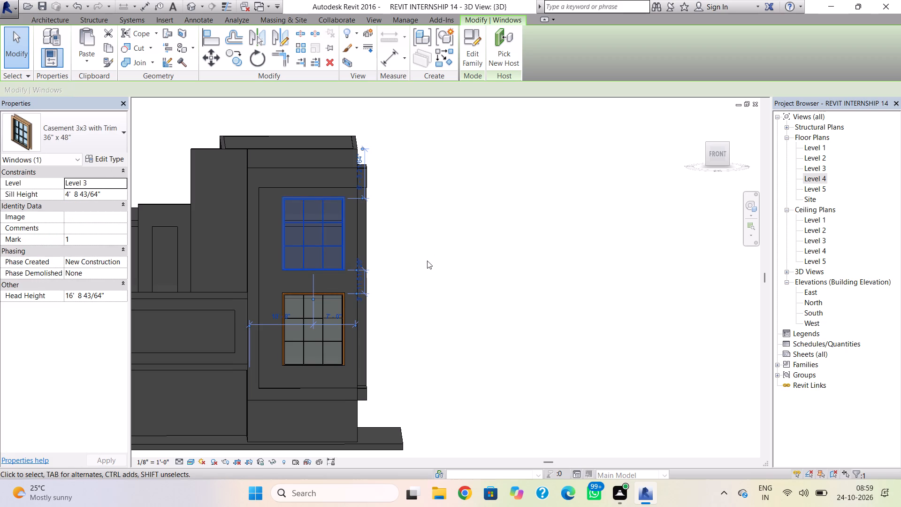
{"action": "key", "text": "Right"}
{"action": "key", "text": "Left"}
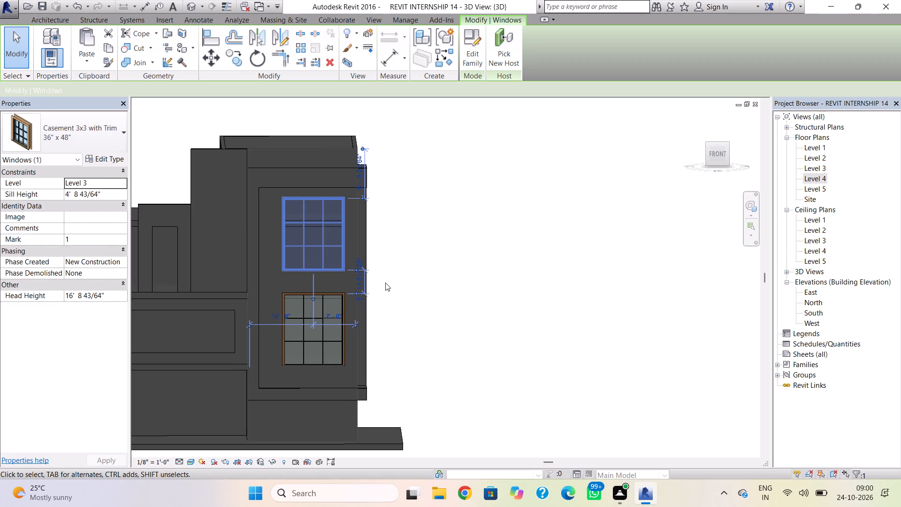
{"action": "scroll", "coordinate": [344, 300], "scroll_direction": "up", "scroll_amount": 7}
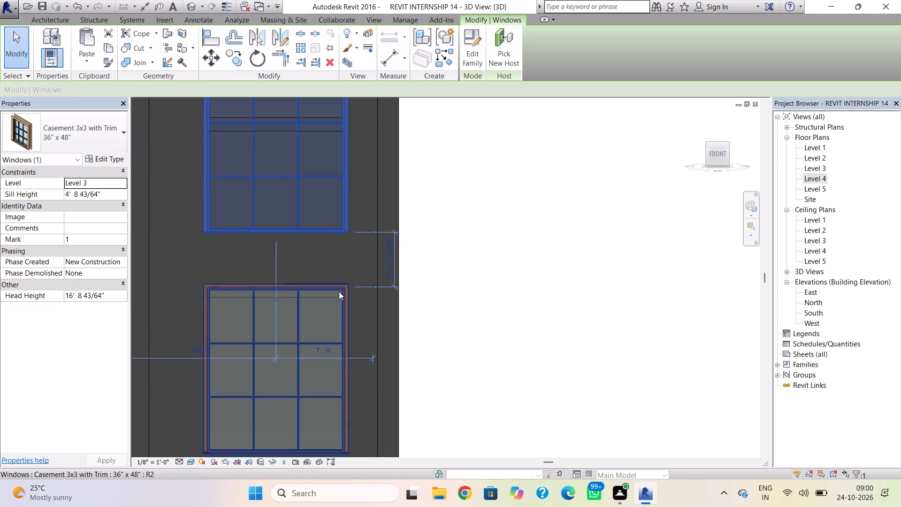
{"action": "scroll", "coordinate": [339, 292], "scroll_direction": "up", "scroll_amount": 2}
{"action": "left_click", "coordinate": [551, 275]}
{"action": "scroll", "coordinate": [433, 303], "scroll_direction": "down", "scroll_amount": 5}
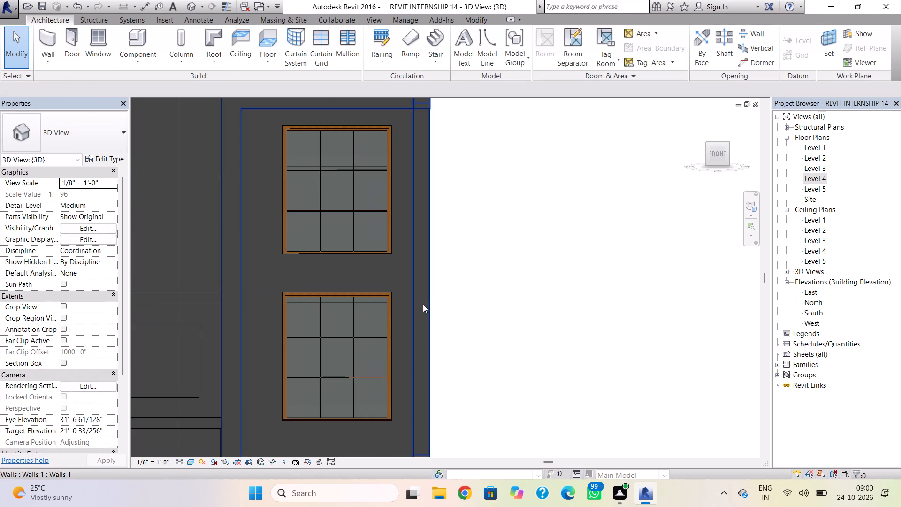
{"action": "scroll", "coordinate": [419, 303], "scroll_direction": "down", "scroll_amount": 2}
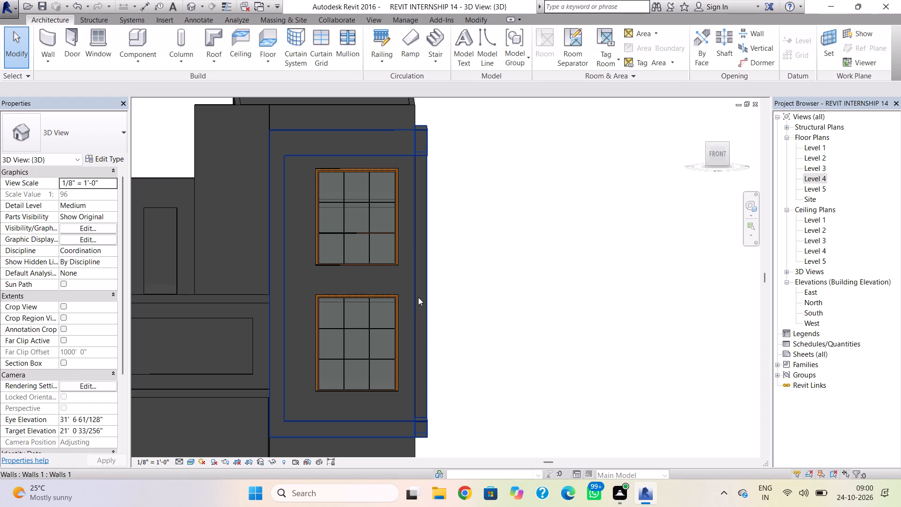
Nudge the two windows down individually, to sill heights of about 3' 8" from Level 3 (upper) and 12' 1" from Level 1 (lower).
{"action": "left_click", "coordinate": [370, 263]}
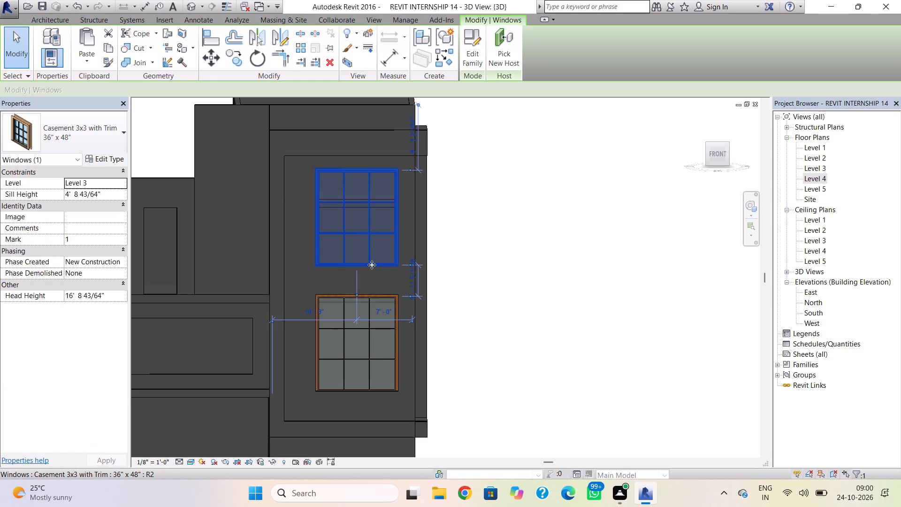
{"action": "key", "text": "Down"}
{"action": "left_click", "coordinate": [374, 387]}
{"action": "key", "text": "Down"}
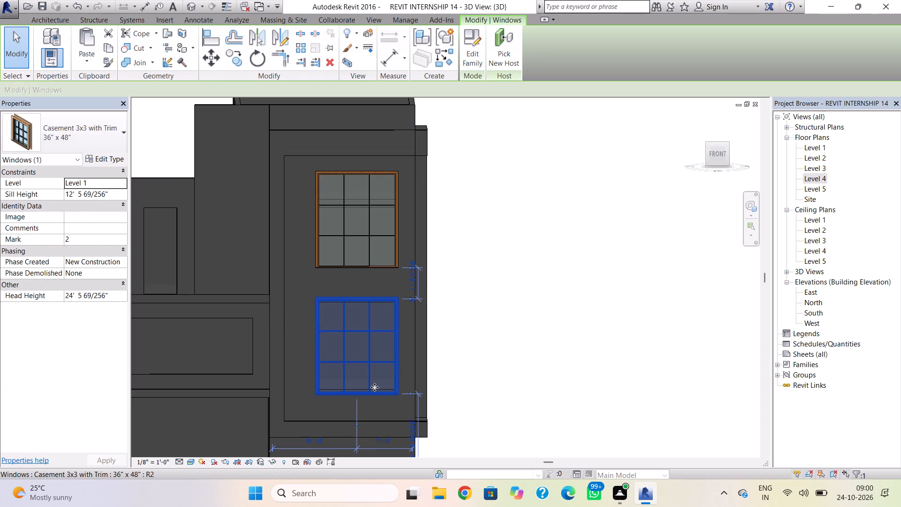
{"action": "key", "text": "Down"}
{"action": "key", "text": "Down"}
{"action": "key", "text": "Up"}
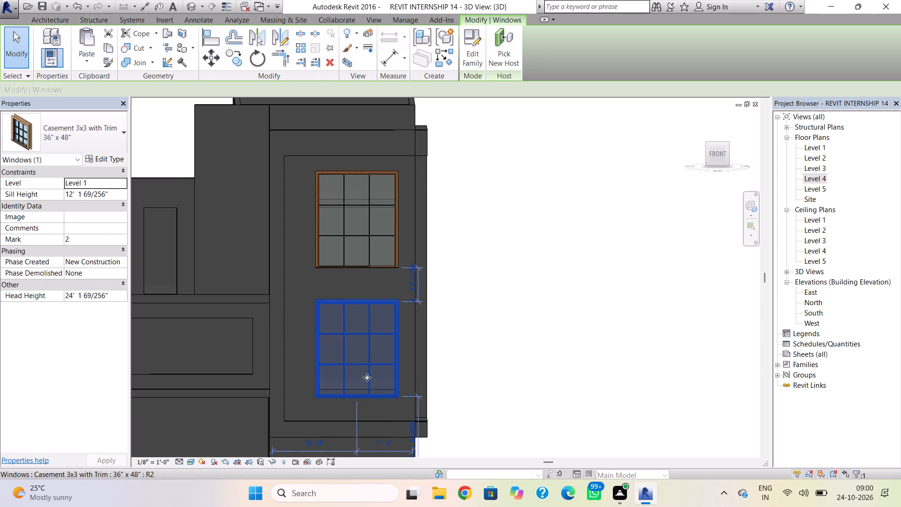
{"action": "left_click", "coordinate": [362, 263]}
{"action": "key", "text": "Down"}
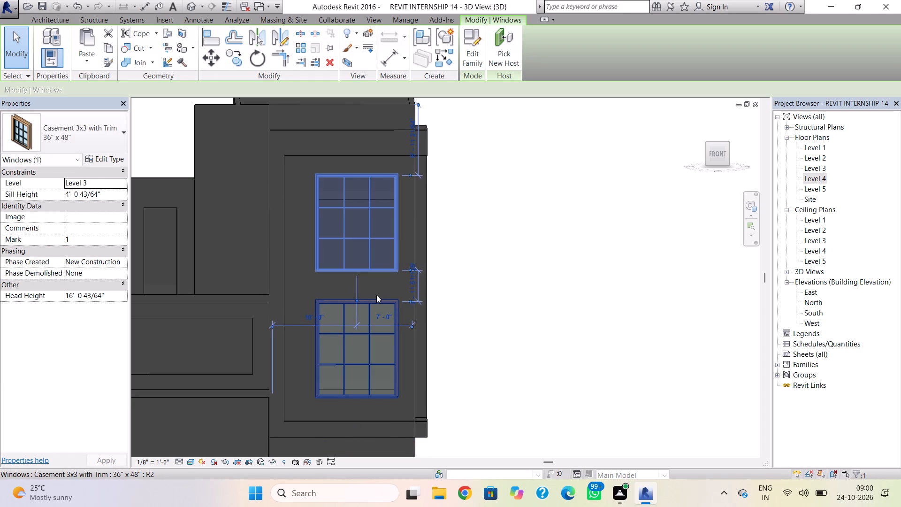
{"action": "key", "text": "Down"}
{"action": "key", "text": "Right"}
{"action": "key", "text": "Left"}
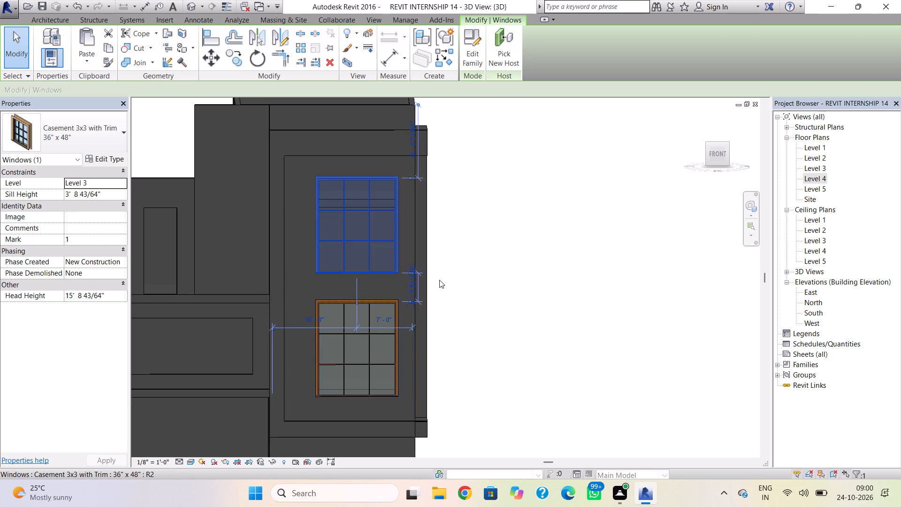
{"action": "left_click_drag", "start_coordinate": [499, 269], "coordinate": [504, 271]}
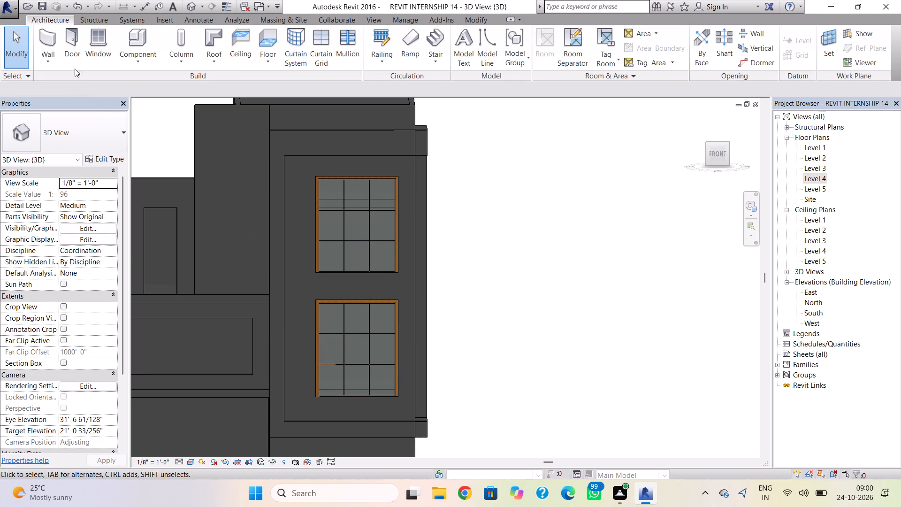
Start an in-place model component and look through the family categories for the one to assign.
{"action": "left_click", "coordinate": [122, 62]}
{"action": "left_click", "coordinate": [160, 109]}
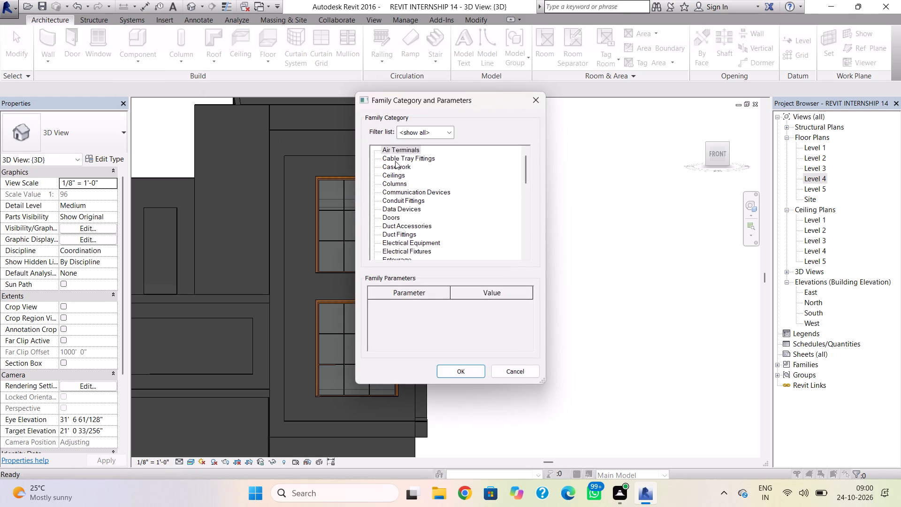
{"action": "scroll", "coordinate": [405, 173], "scroll_direction": "down", "scroll_amount": 18}
{"action": "scroll", "coordinate": [407, 214], "scroll_direction": "down", "scroll_amount": 6}
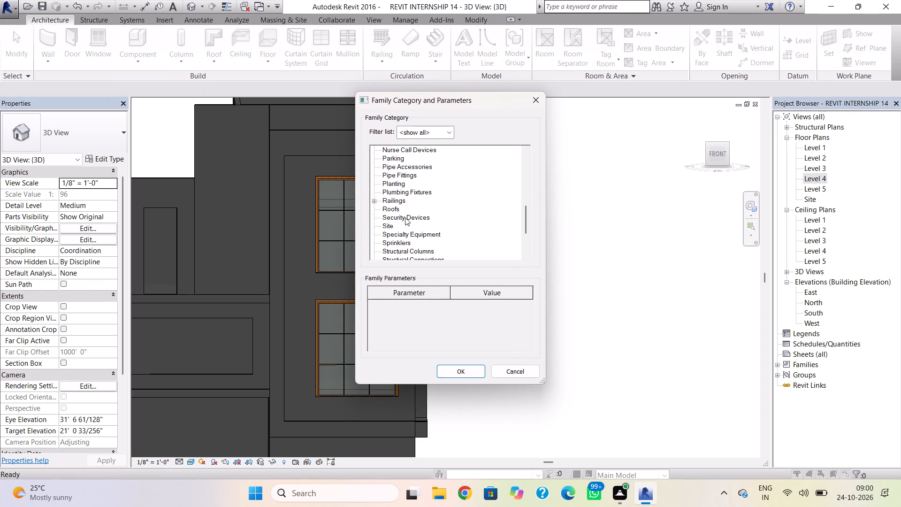
{"action": "scroll", "coordinate": [405, 217], "scroll_direction": "down", "scroll_amount": 4}
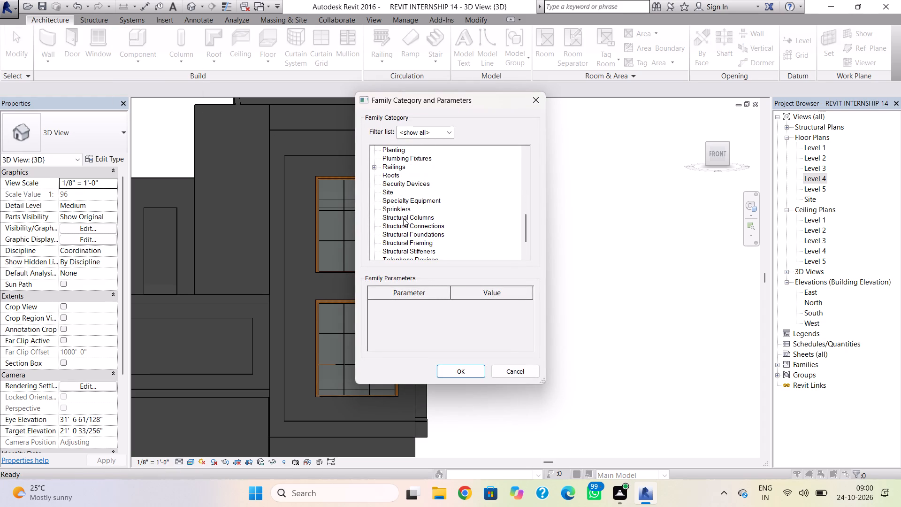